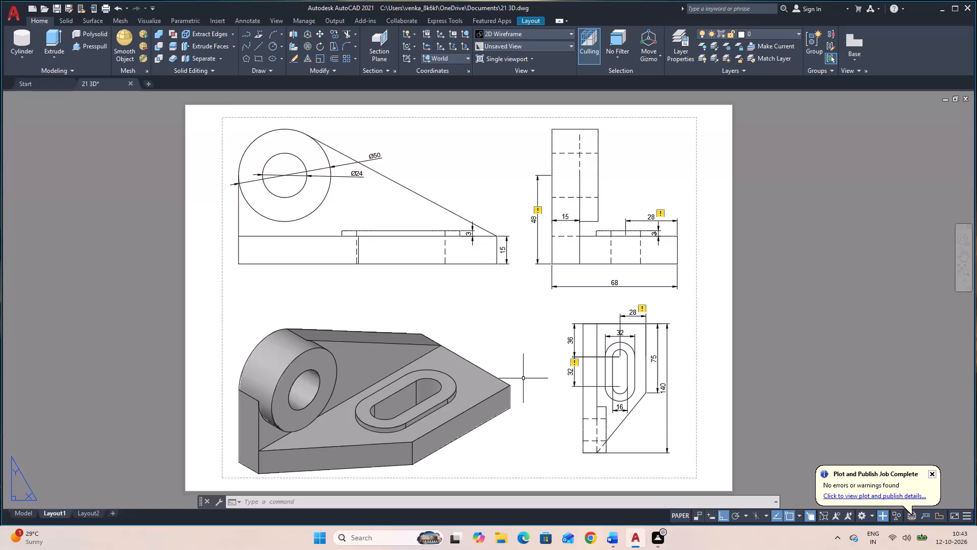
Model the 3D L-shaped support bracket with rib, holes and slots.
Close the 21 3D drawing without saving its changes.
{"action": "left_click", "coordinate": [131, 82]}
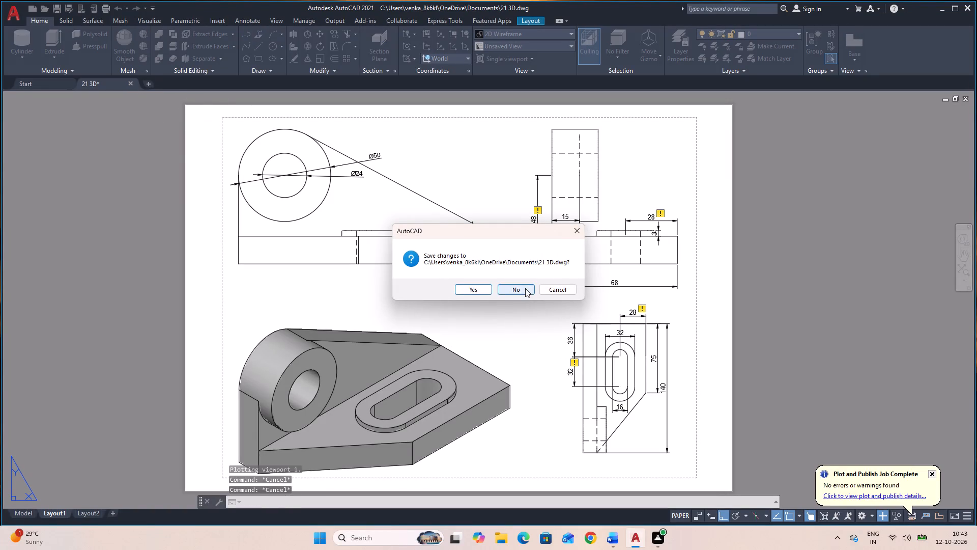
{"action": "left_click", "coordinate": [525, 288]}
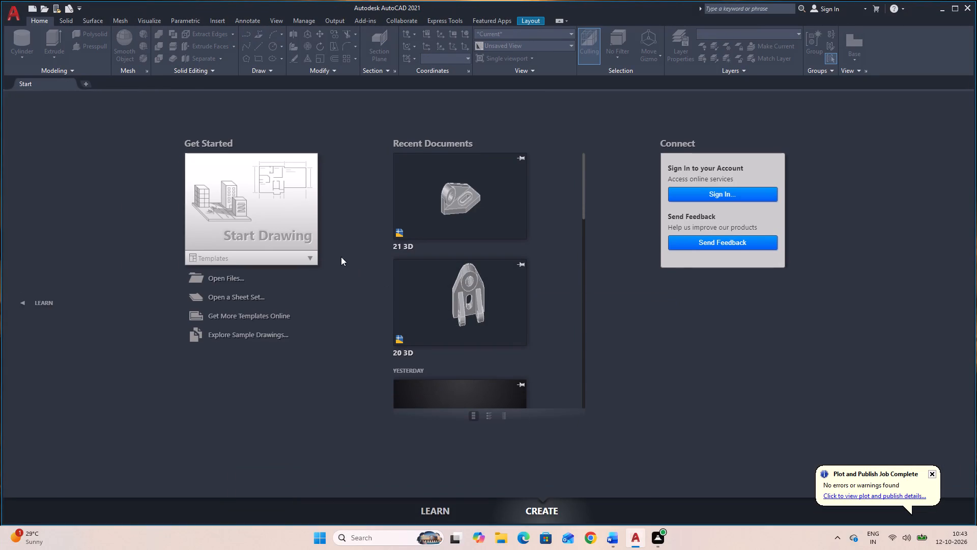
Start a new blank drawing.
{"action": "left_click", "coordinate": [290, 237]}
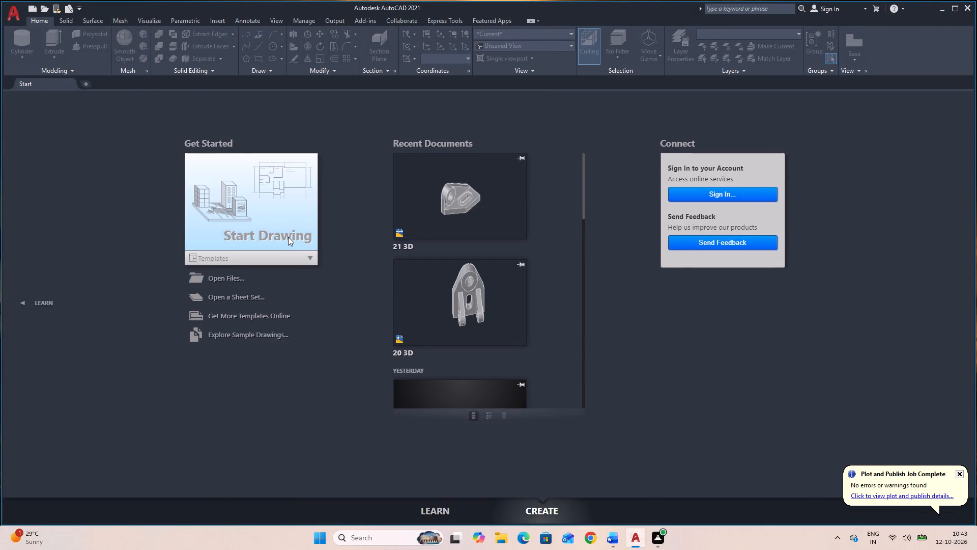
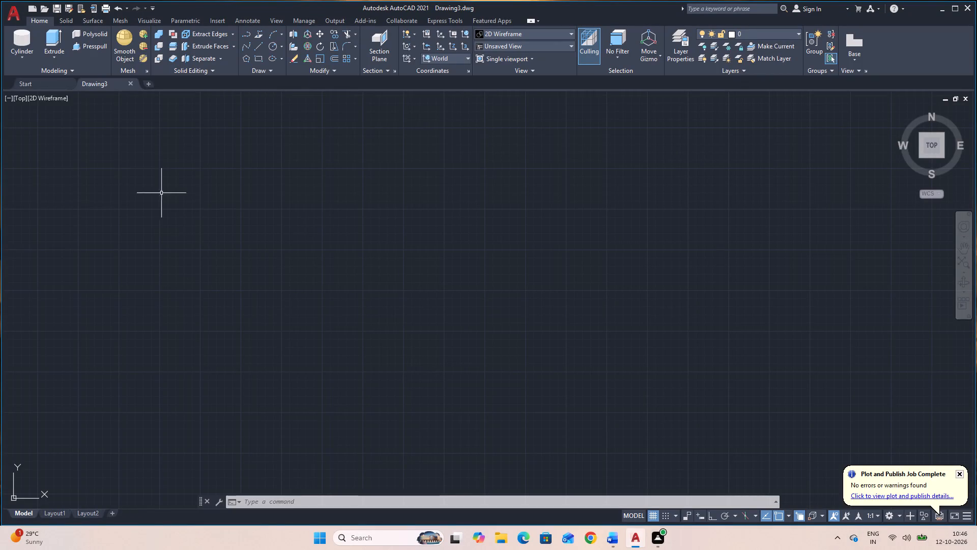
Display the blank drawing in the Shaded with edges visual style from the SE Isometric view.
{"action": "left_click", "coordinate": [555, 33]}
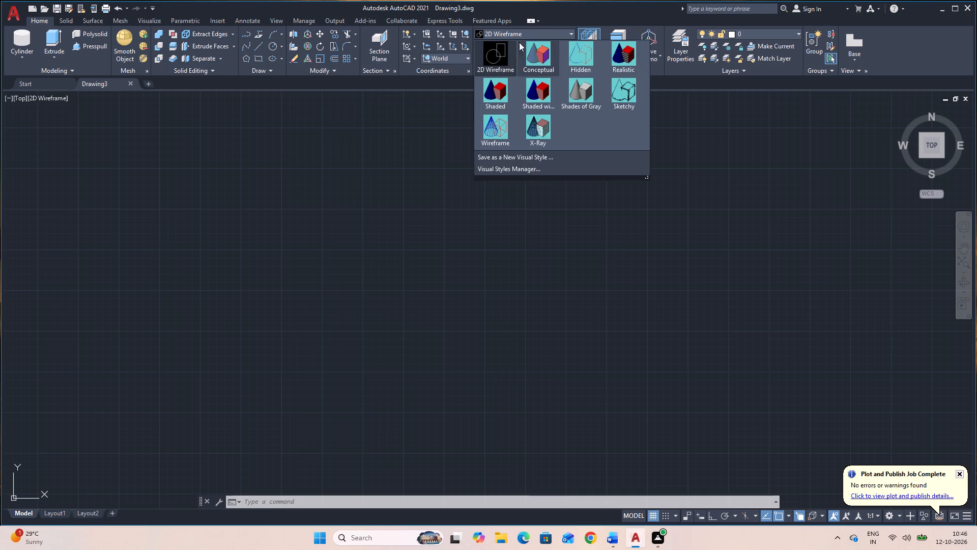
{"action": "left_click", "coordinate": [528, 88]}
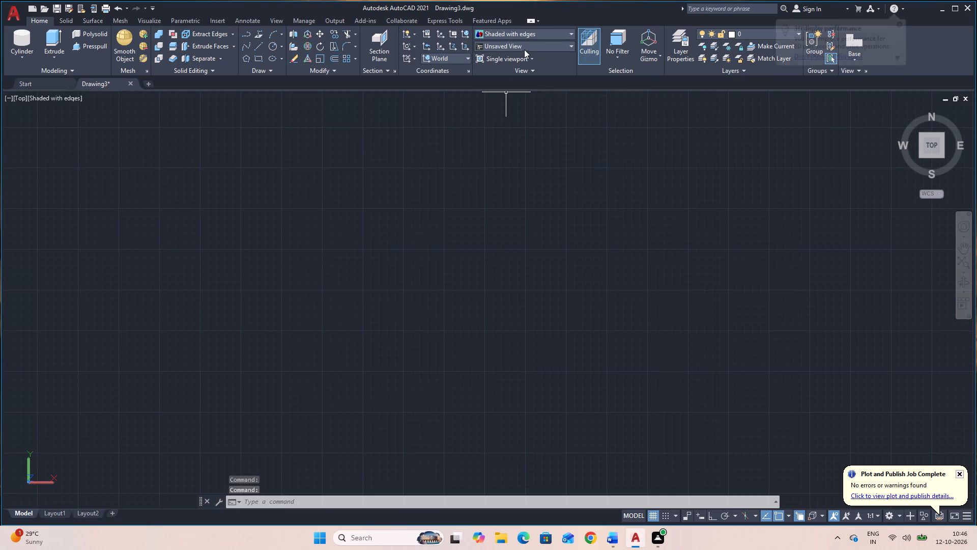
{"action": "left_click", "coordinate": [524, 45]}
{"action": "left_click", "coordinate": [531, 129]}
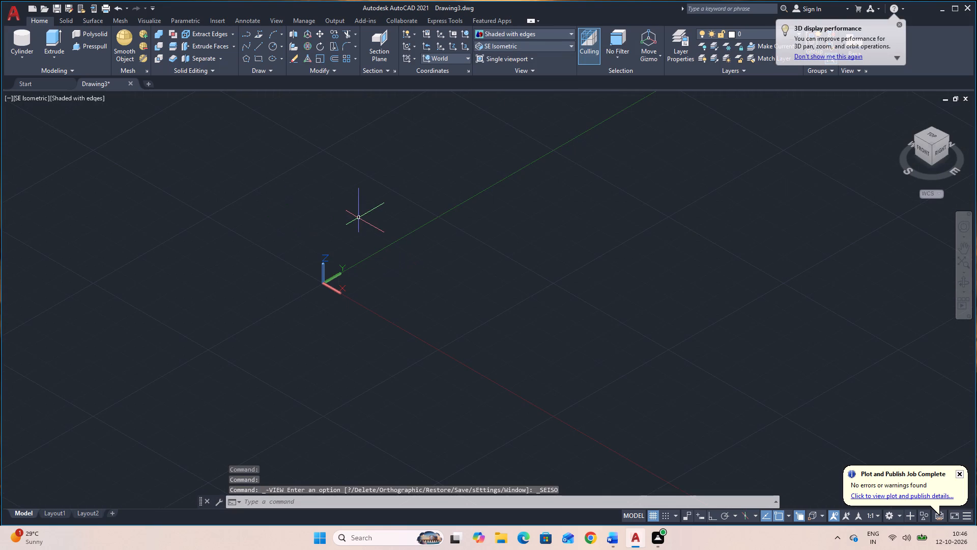
With Ortho on, model a box 102 long along the Y axis, 76 wide and 14 high.
{"action": "middle_click_drag", "start_coordinate": [360, 218], "coordinate": [280, 224]}
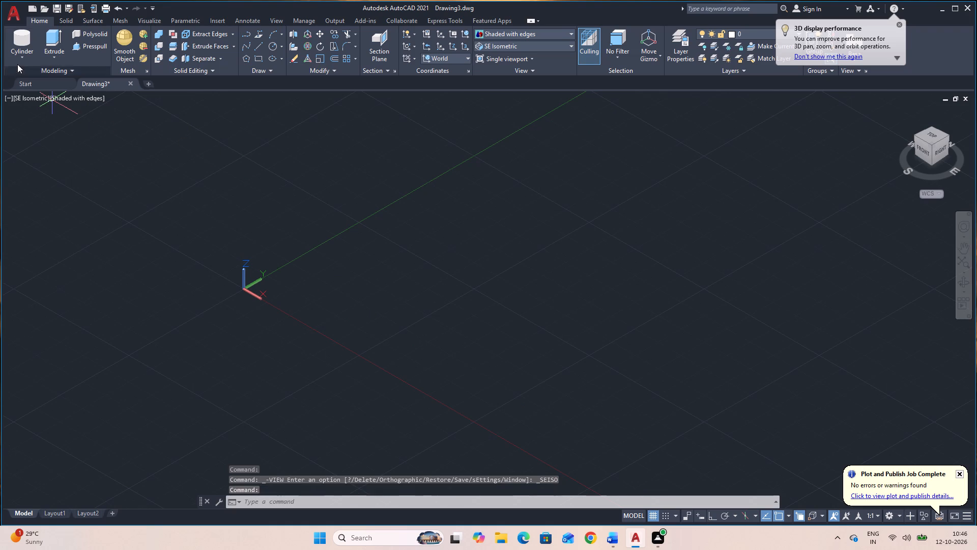
{"action": "left_click", "coordinate": [22, 57]}
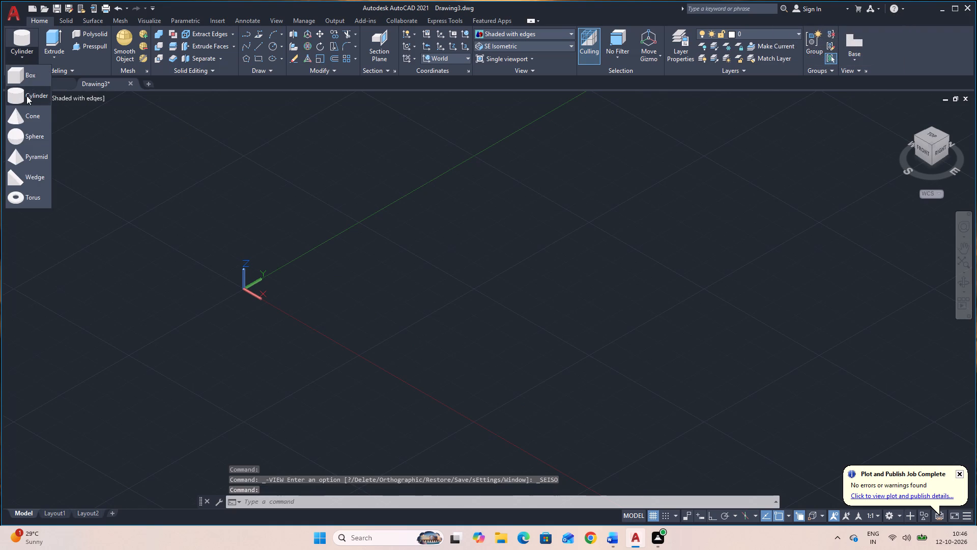
{"action": "left_click", "coordinate": [29, 78]}
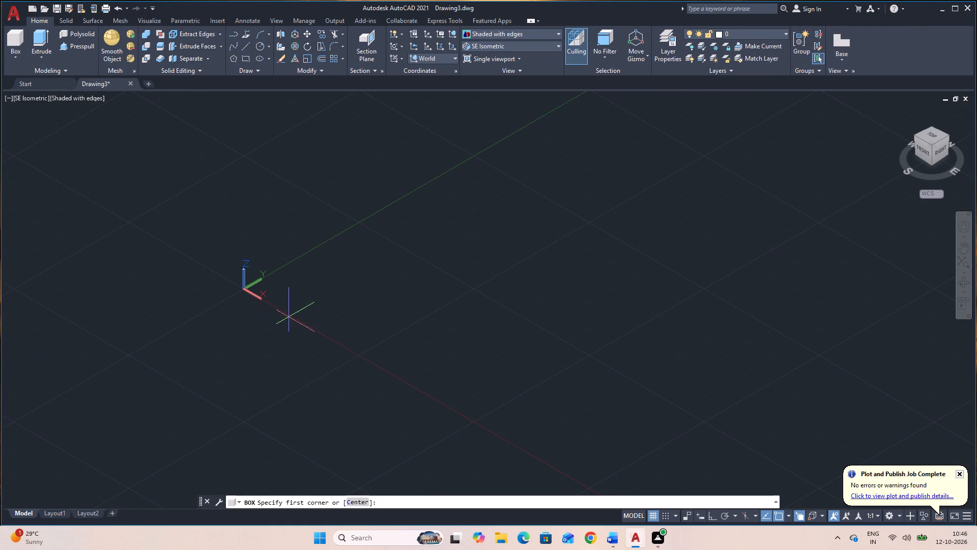
{"action": "left_click", "coordinate": [393, 265]}
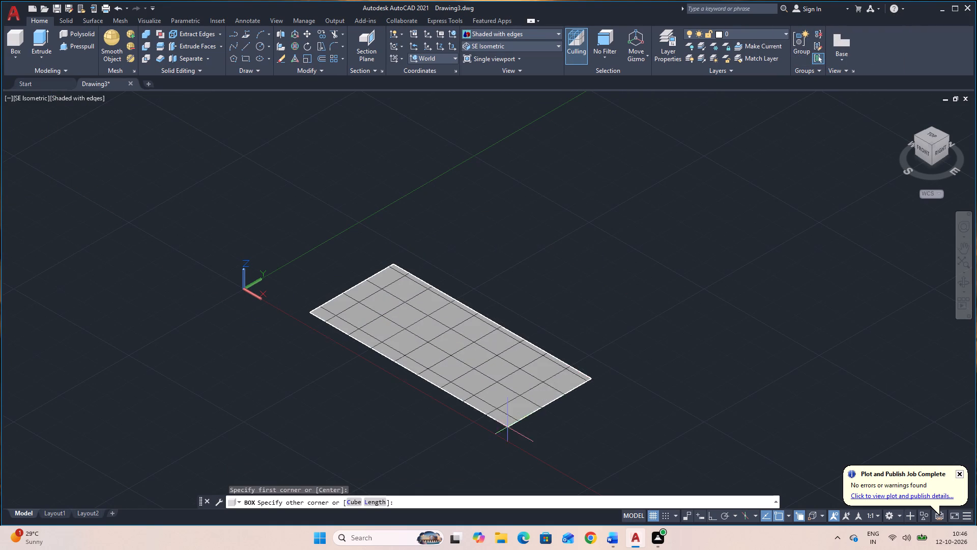
{"action": "left_click", "coordinate": [372, 503]}
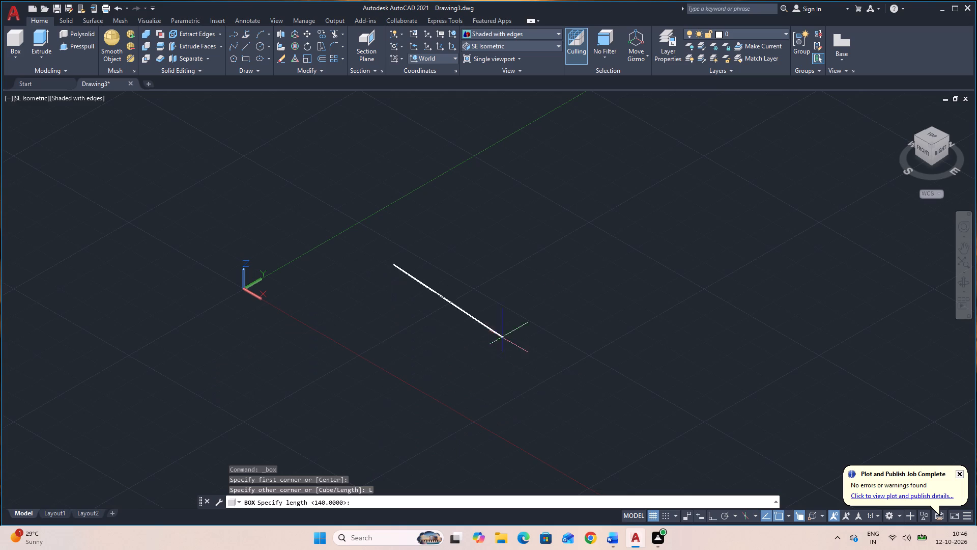
{"action": "left_click", "coordinate": [711, 513]}
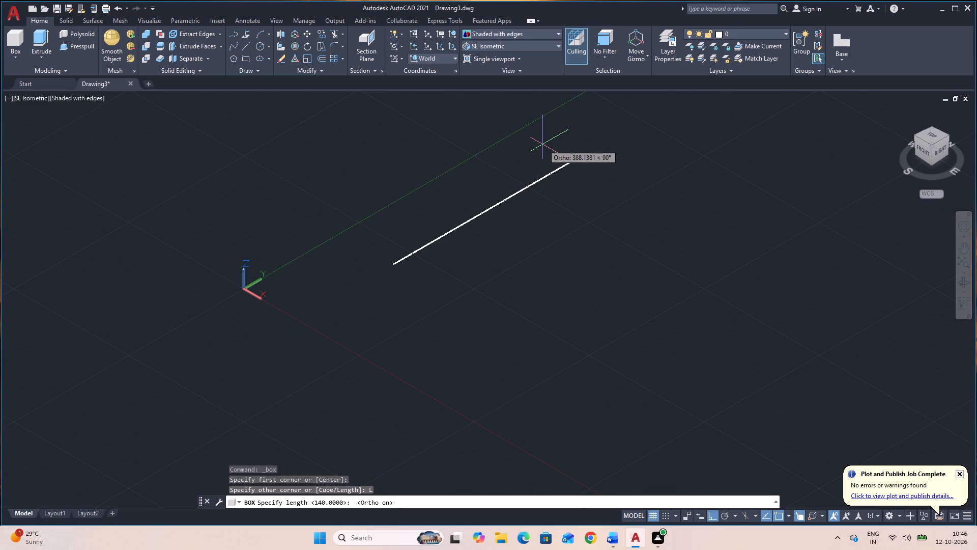
{"action": "type", "text": "102"}
{"action": "key", "text": "Return"}
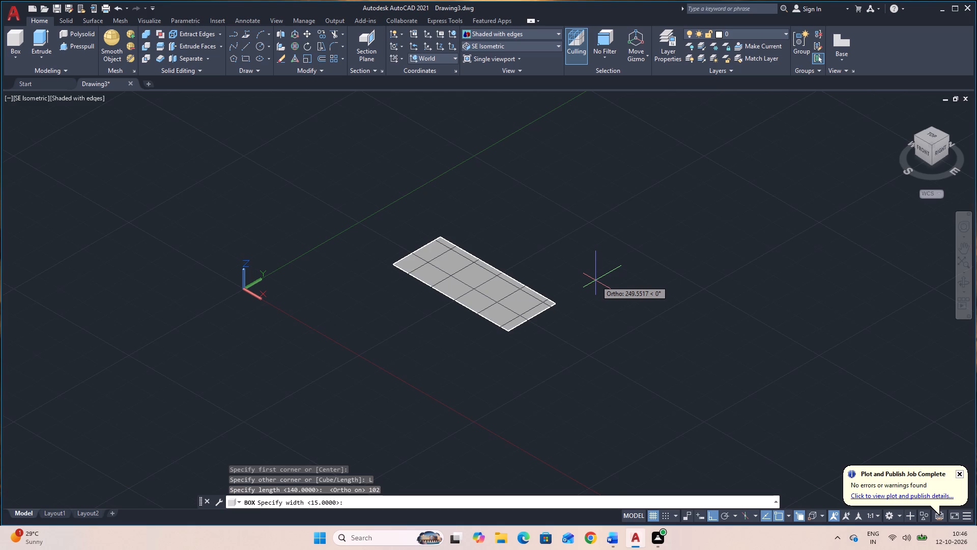
{"action": "type", "text": "76"}
{"action": "key", "text": "Return"}
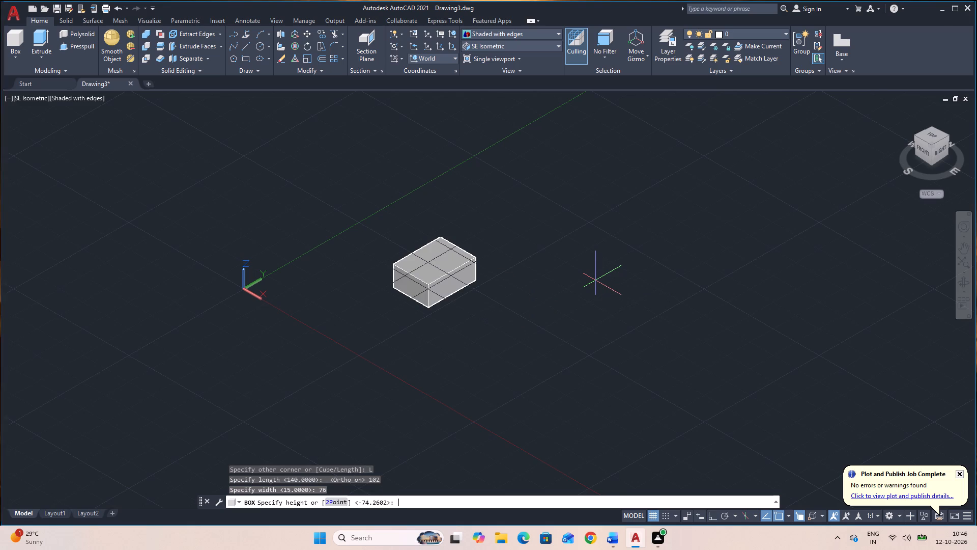
{"action": "type", "text": "14"}
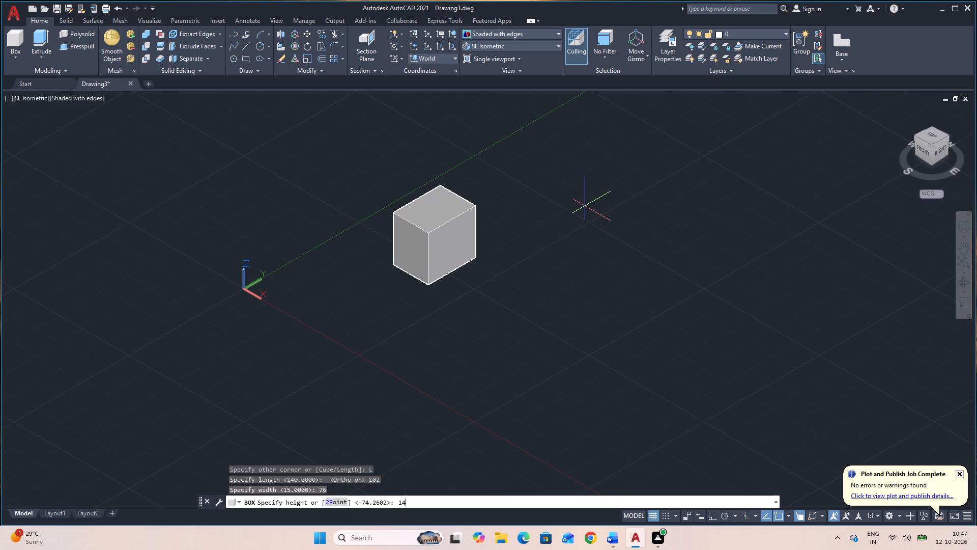
{"action": "key", "text": "Return"}
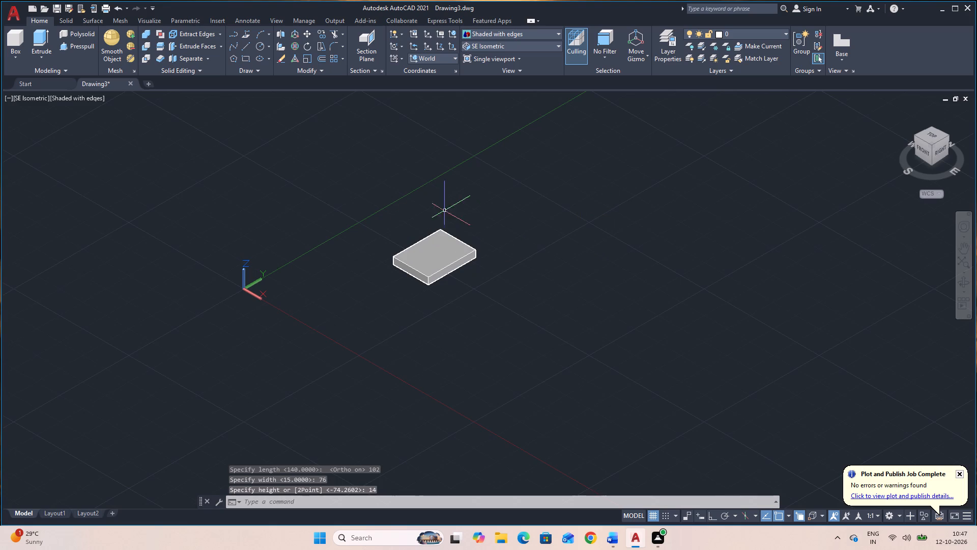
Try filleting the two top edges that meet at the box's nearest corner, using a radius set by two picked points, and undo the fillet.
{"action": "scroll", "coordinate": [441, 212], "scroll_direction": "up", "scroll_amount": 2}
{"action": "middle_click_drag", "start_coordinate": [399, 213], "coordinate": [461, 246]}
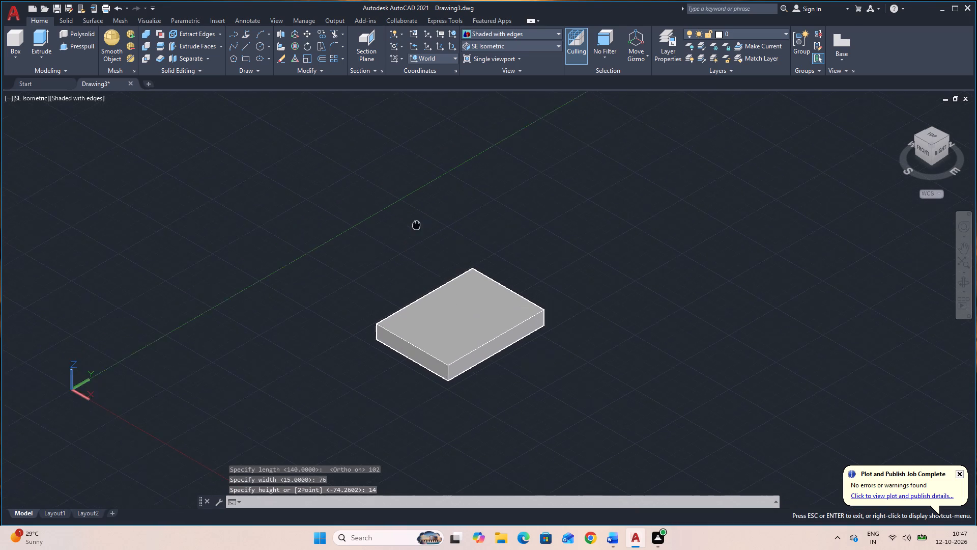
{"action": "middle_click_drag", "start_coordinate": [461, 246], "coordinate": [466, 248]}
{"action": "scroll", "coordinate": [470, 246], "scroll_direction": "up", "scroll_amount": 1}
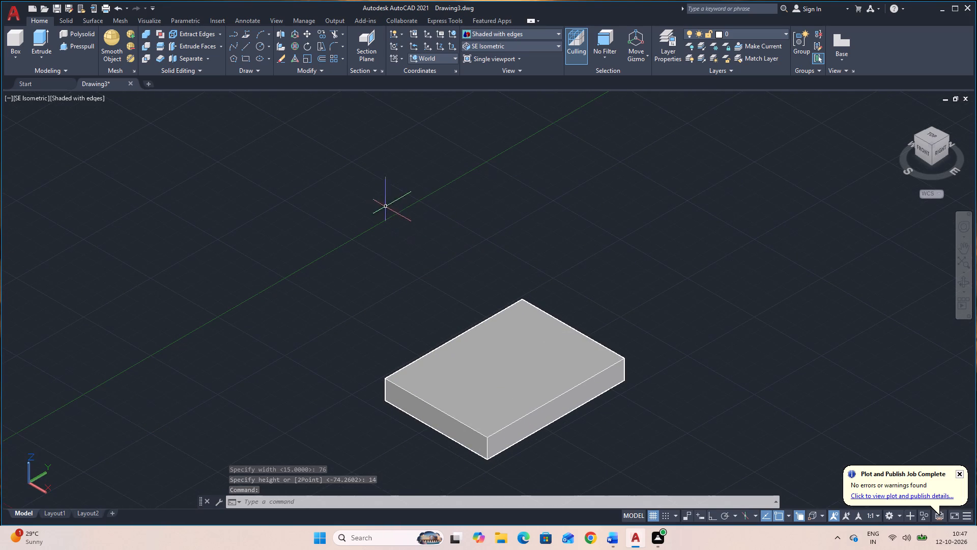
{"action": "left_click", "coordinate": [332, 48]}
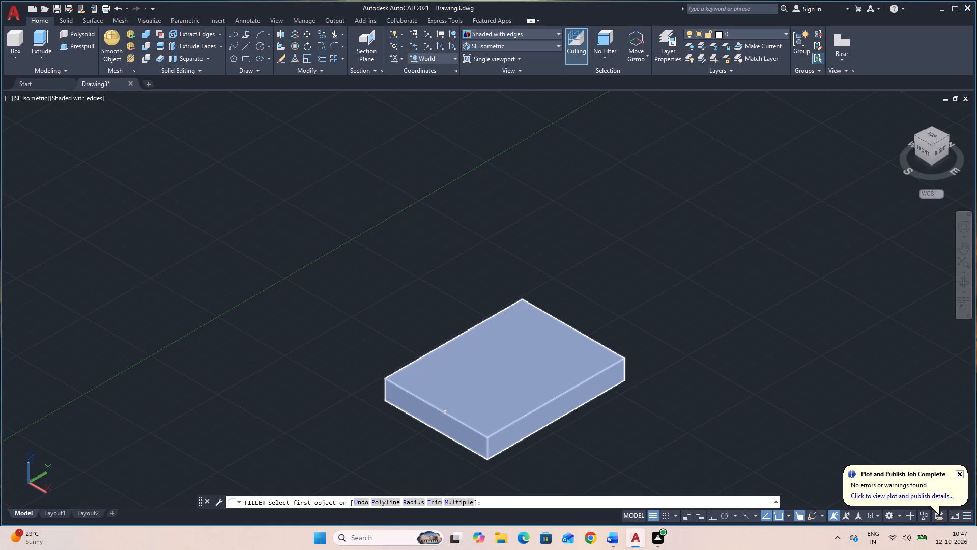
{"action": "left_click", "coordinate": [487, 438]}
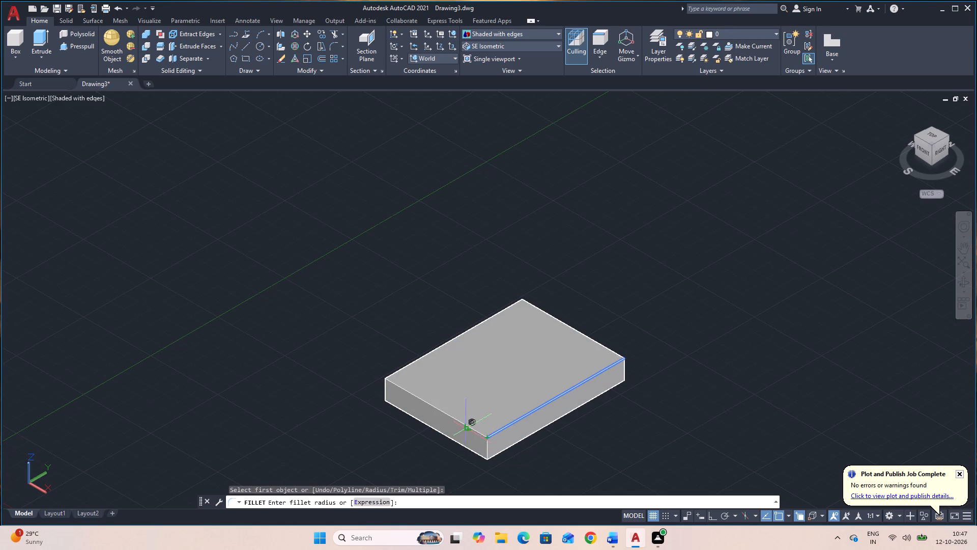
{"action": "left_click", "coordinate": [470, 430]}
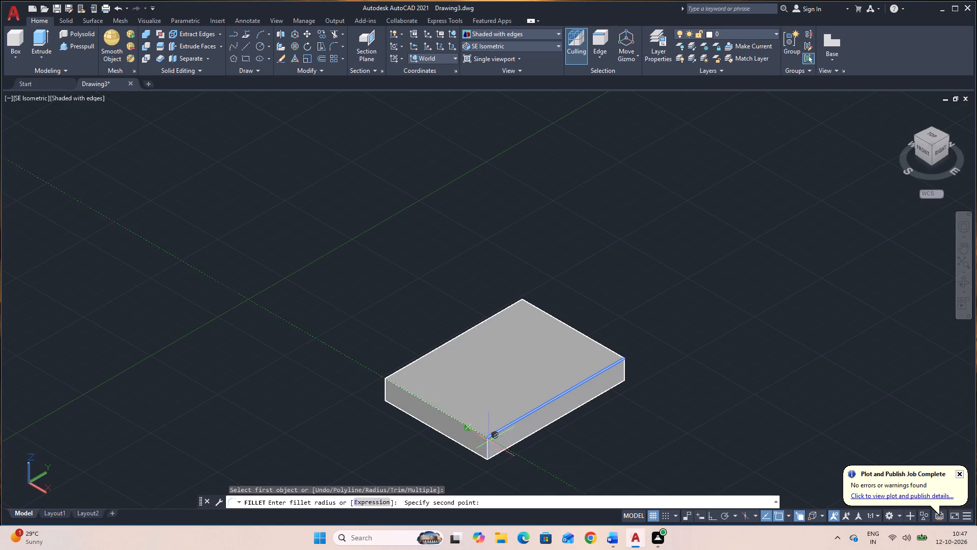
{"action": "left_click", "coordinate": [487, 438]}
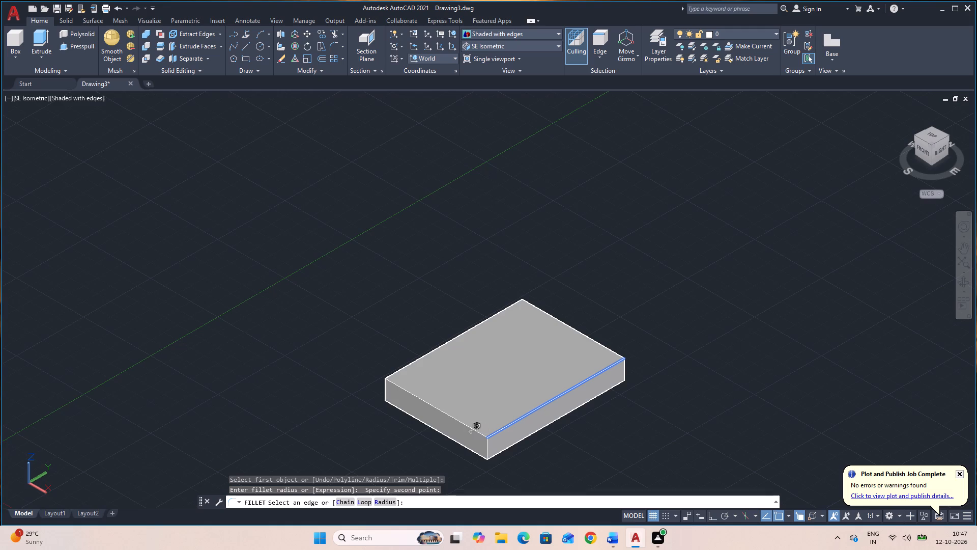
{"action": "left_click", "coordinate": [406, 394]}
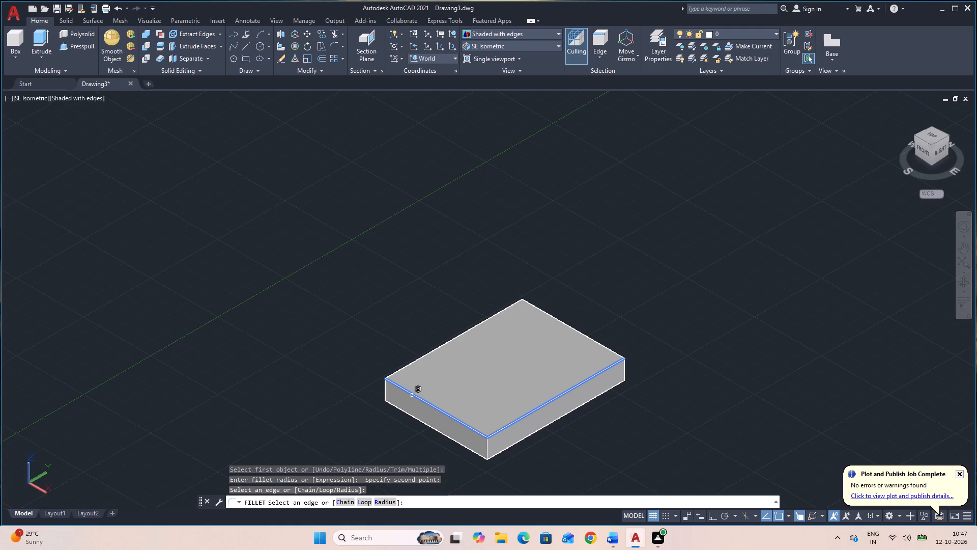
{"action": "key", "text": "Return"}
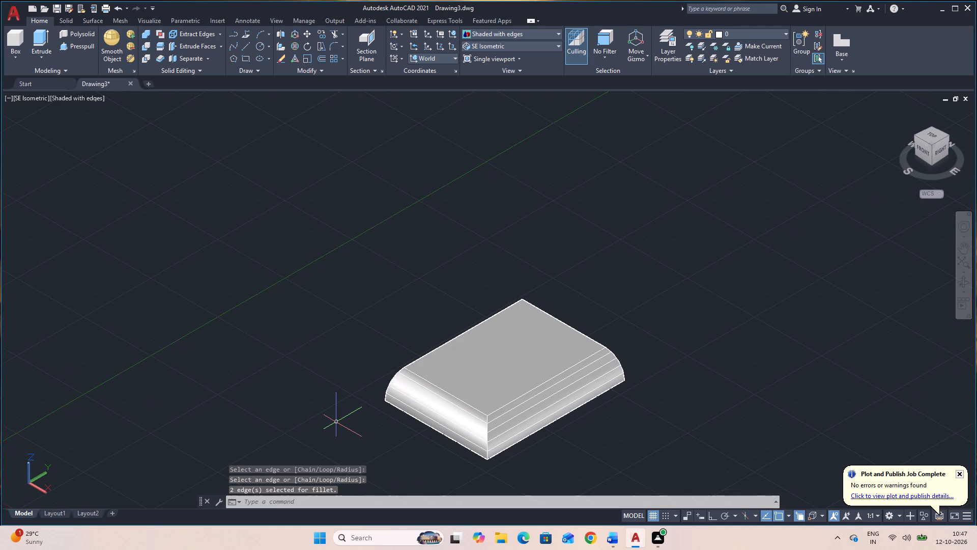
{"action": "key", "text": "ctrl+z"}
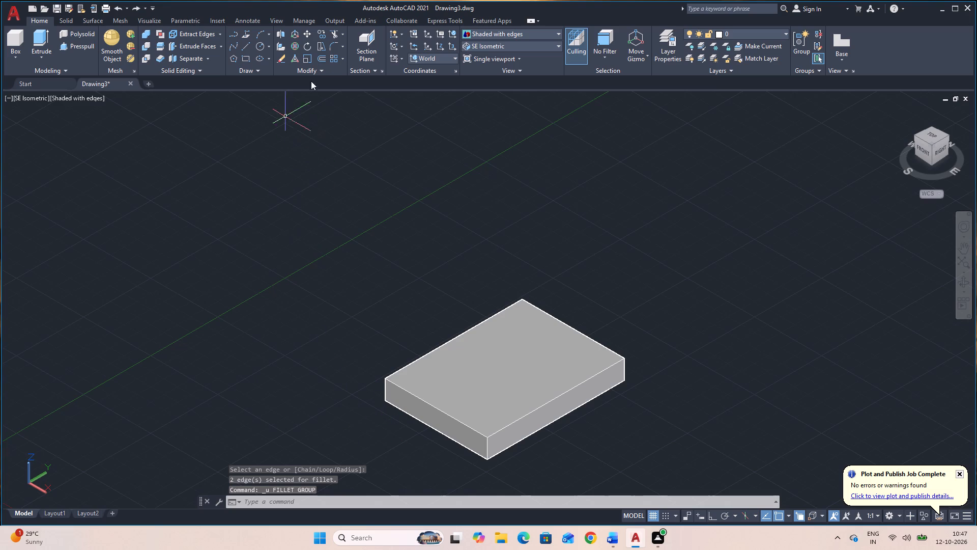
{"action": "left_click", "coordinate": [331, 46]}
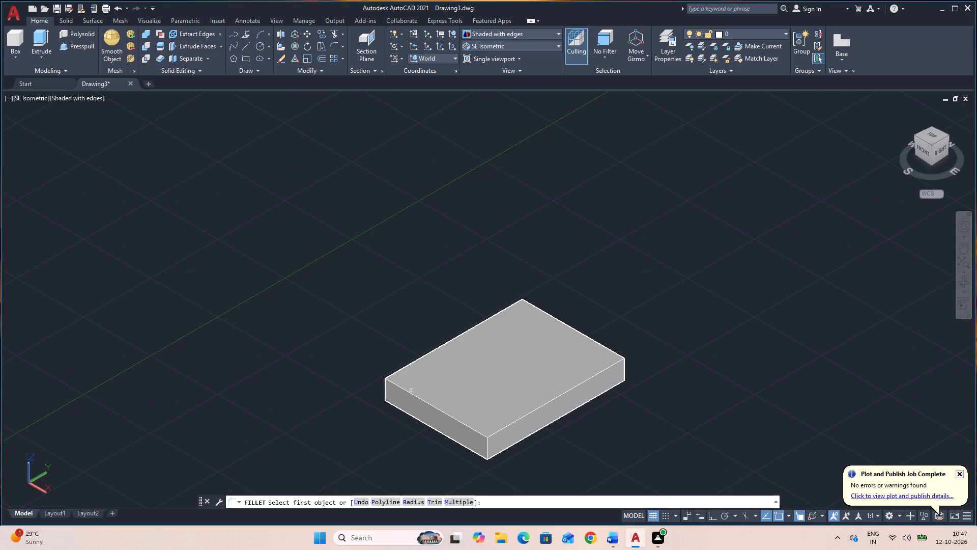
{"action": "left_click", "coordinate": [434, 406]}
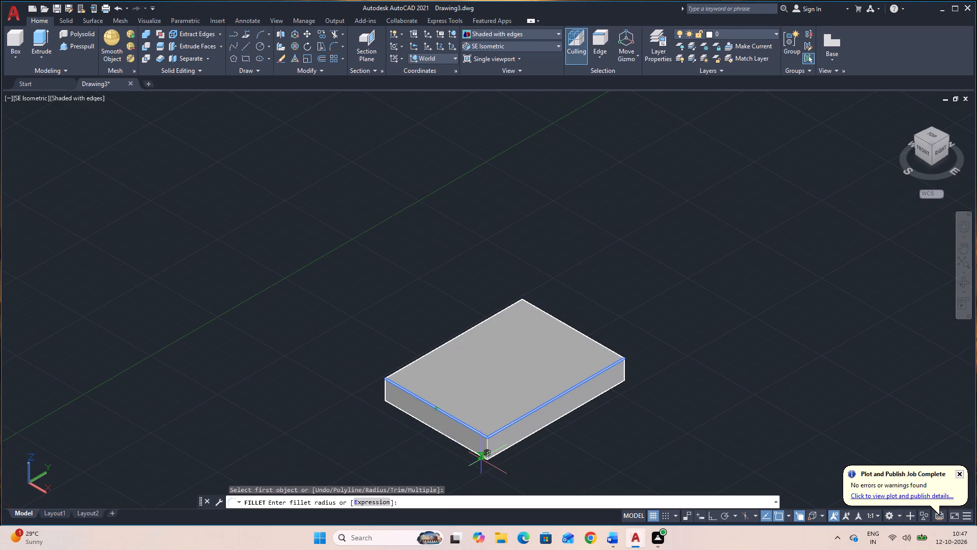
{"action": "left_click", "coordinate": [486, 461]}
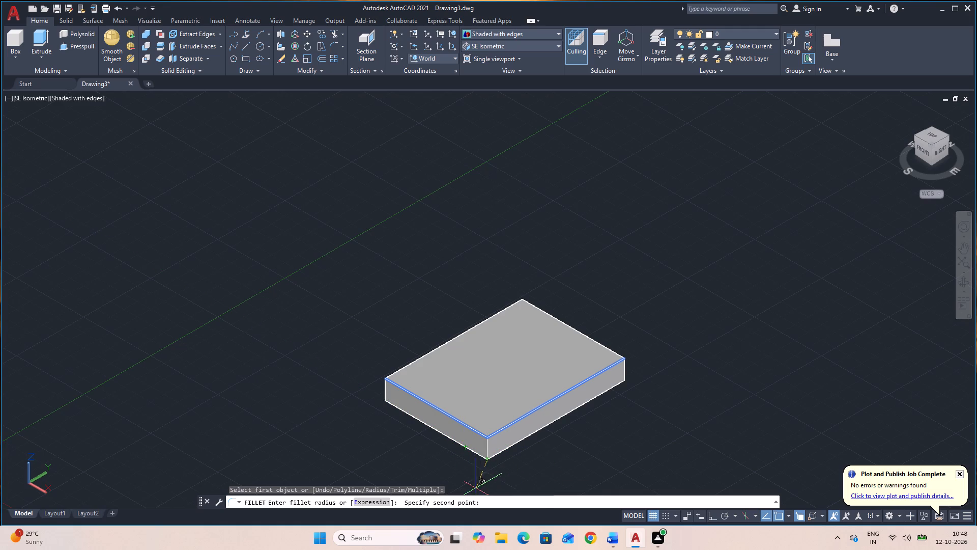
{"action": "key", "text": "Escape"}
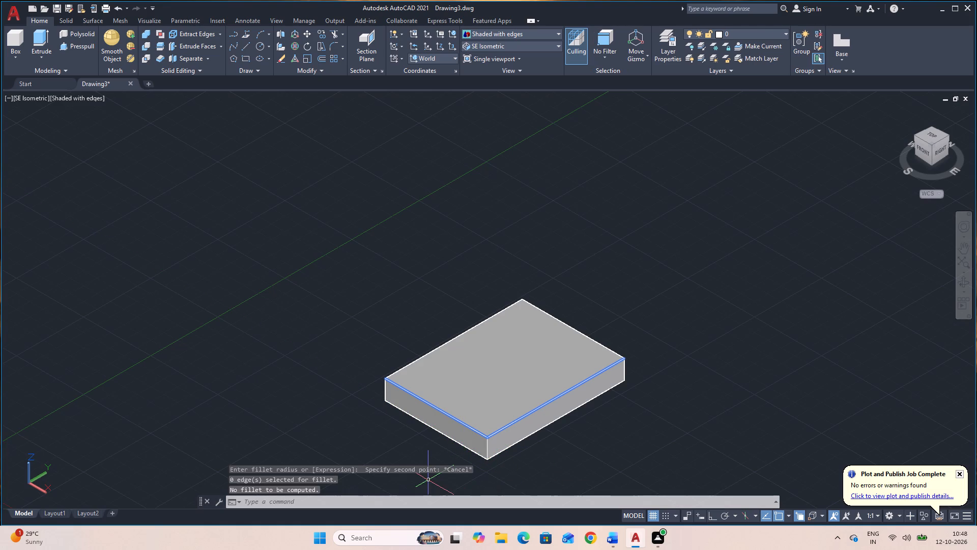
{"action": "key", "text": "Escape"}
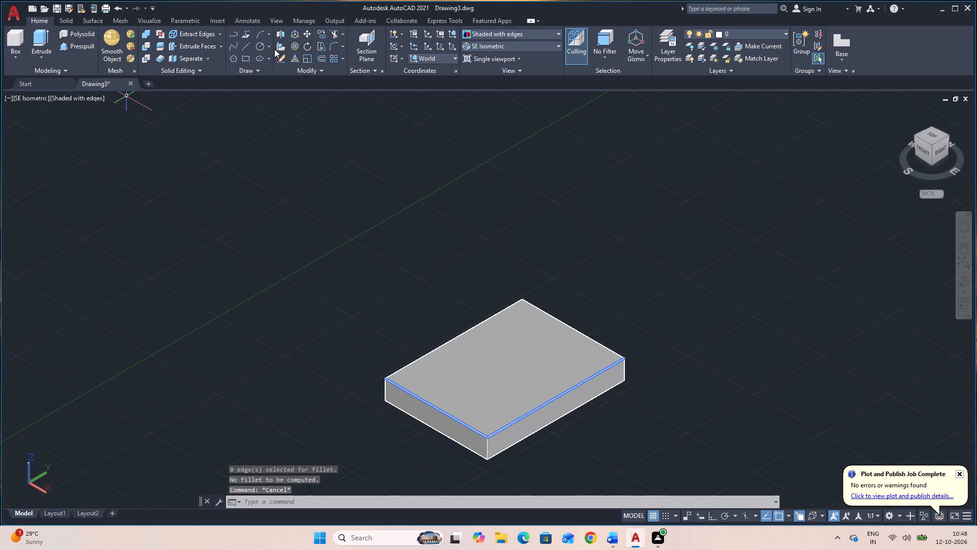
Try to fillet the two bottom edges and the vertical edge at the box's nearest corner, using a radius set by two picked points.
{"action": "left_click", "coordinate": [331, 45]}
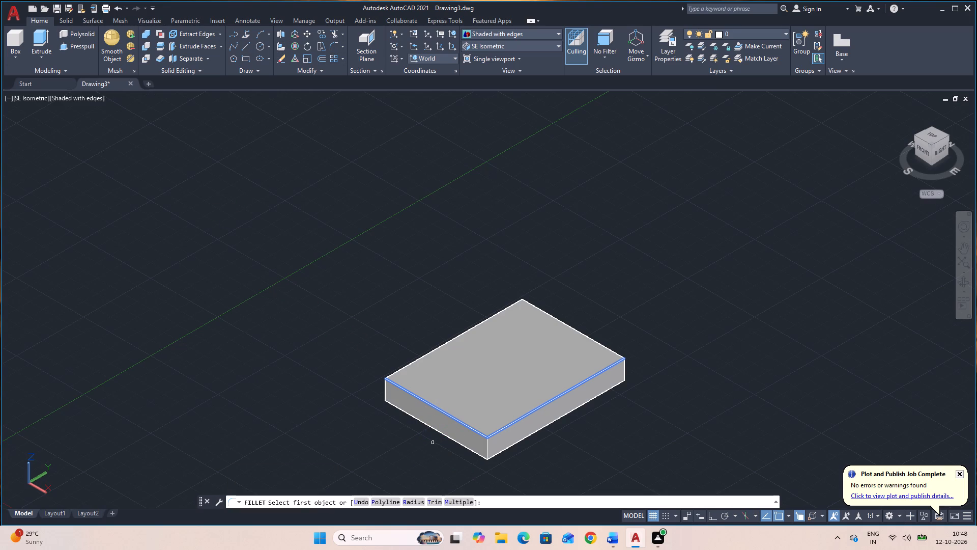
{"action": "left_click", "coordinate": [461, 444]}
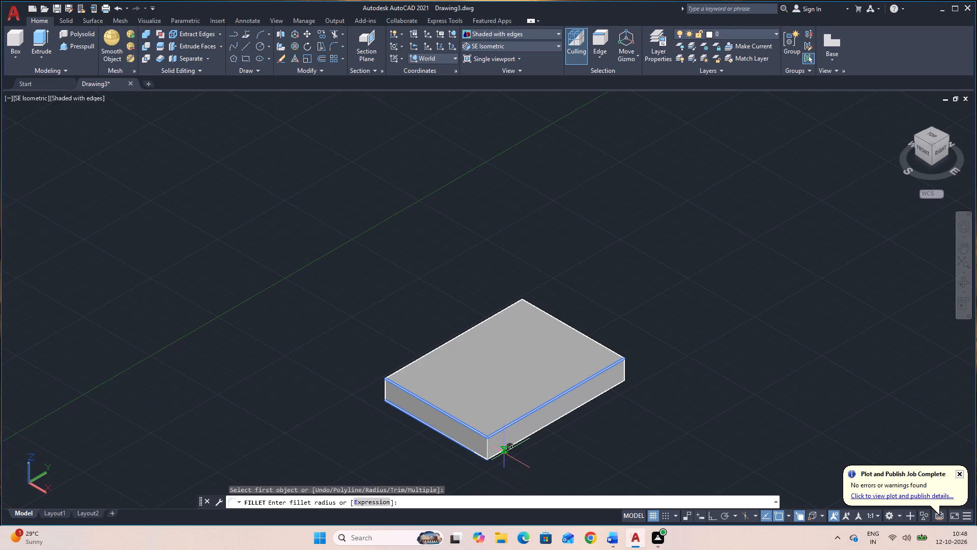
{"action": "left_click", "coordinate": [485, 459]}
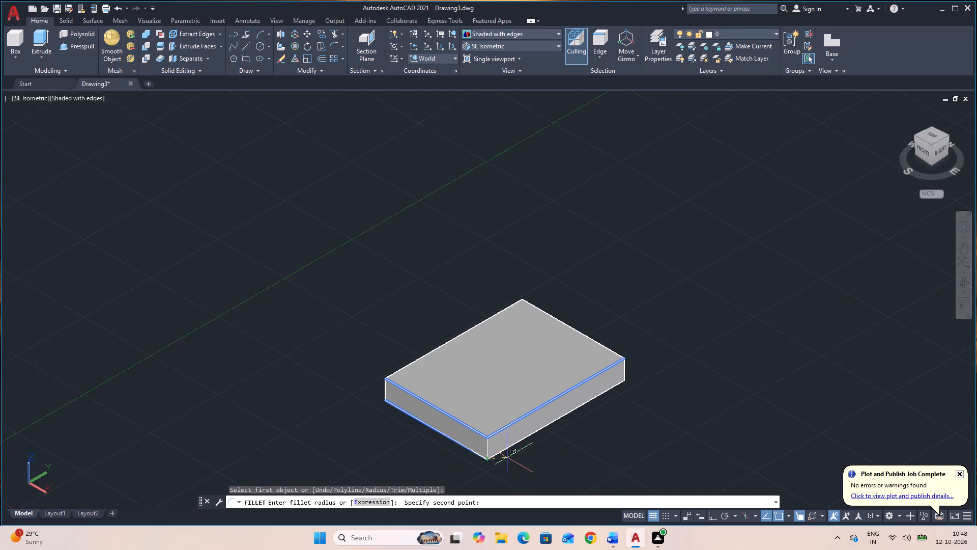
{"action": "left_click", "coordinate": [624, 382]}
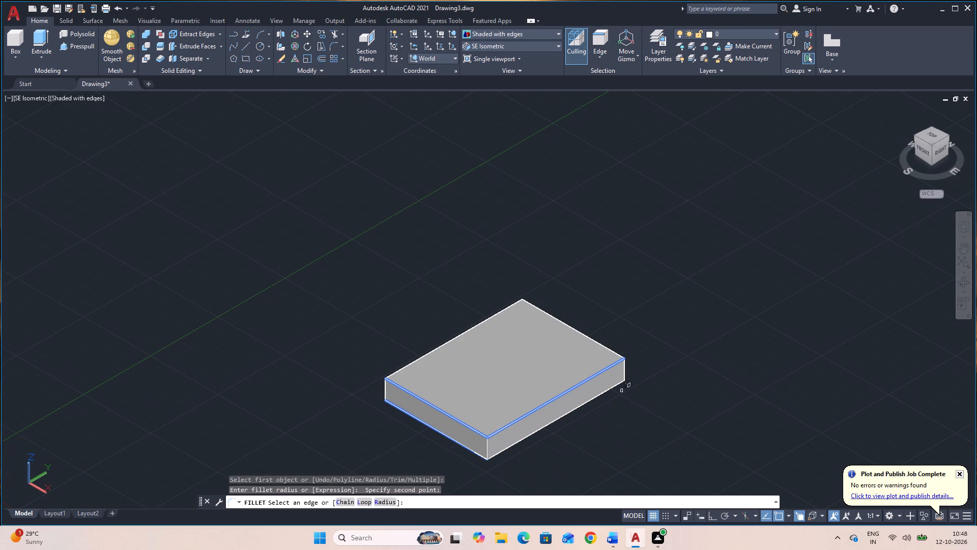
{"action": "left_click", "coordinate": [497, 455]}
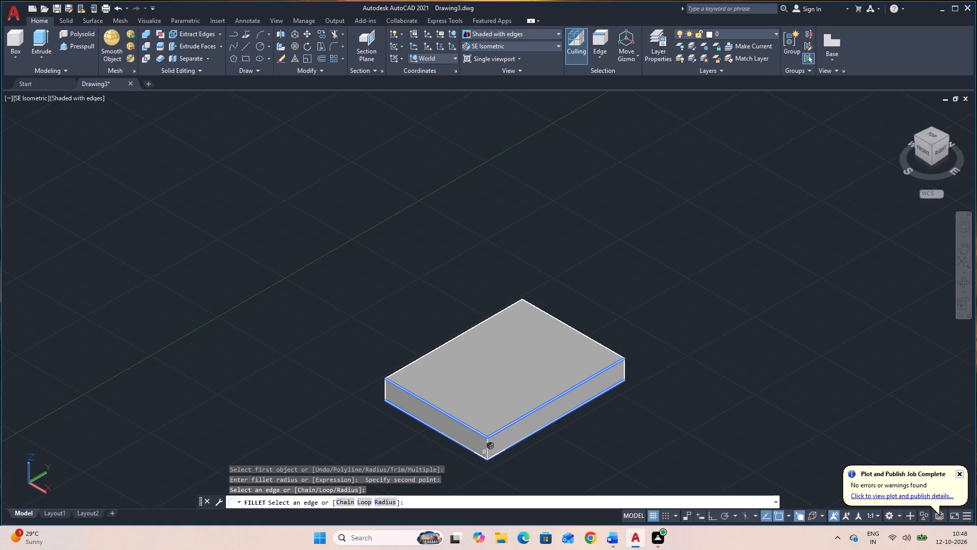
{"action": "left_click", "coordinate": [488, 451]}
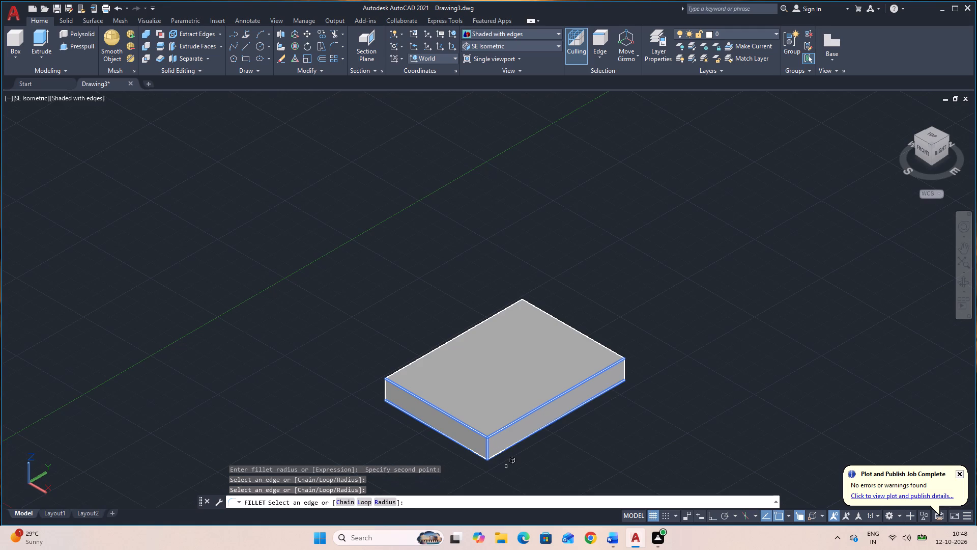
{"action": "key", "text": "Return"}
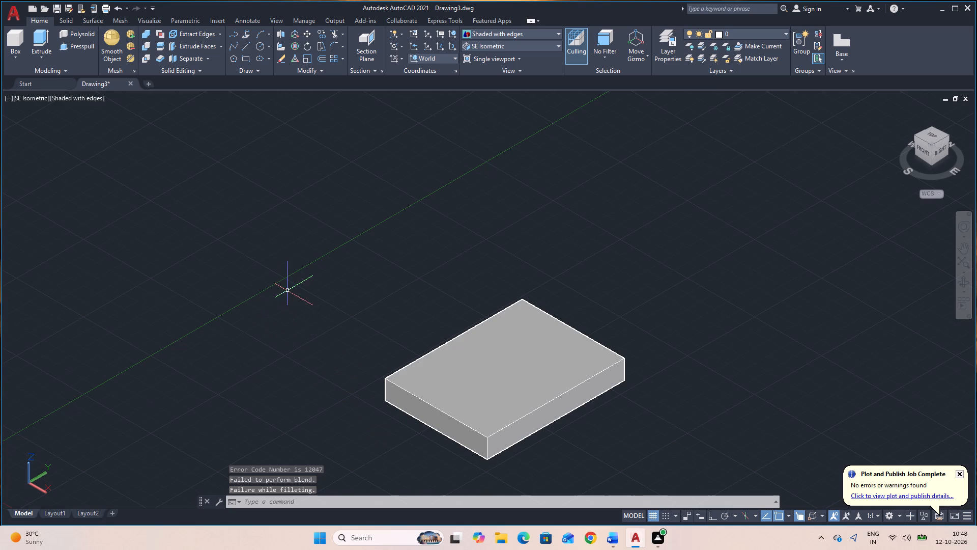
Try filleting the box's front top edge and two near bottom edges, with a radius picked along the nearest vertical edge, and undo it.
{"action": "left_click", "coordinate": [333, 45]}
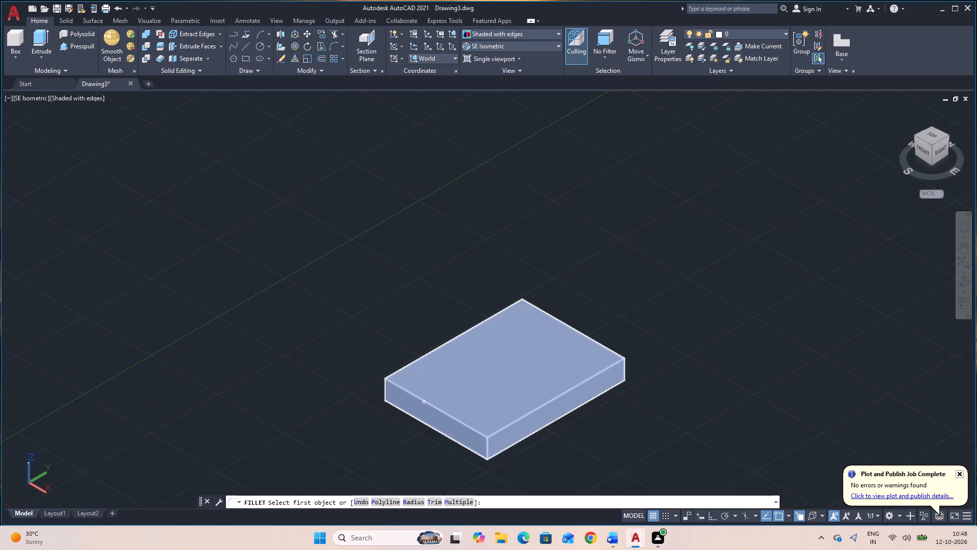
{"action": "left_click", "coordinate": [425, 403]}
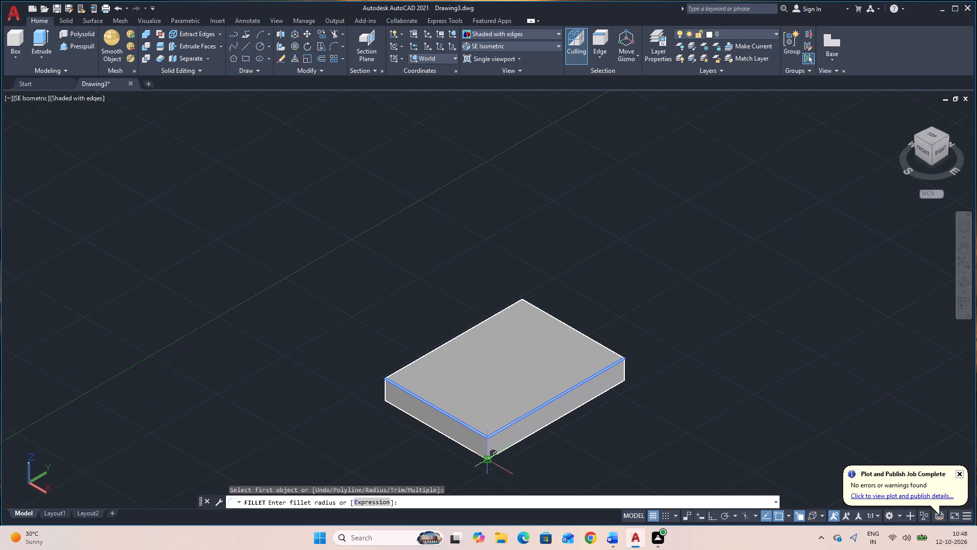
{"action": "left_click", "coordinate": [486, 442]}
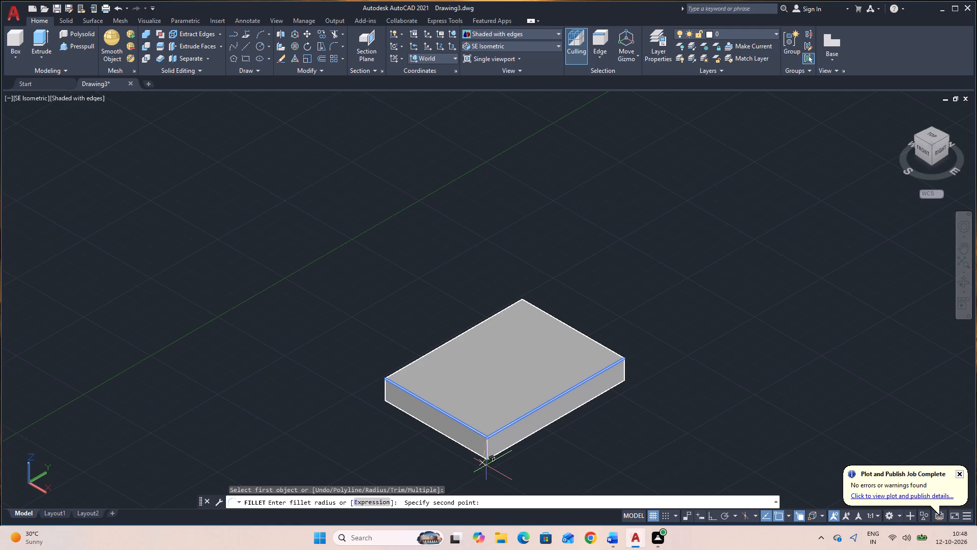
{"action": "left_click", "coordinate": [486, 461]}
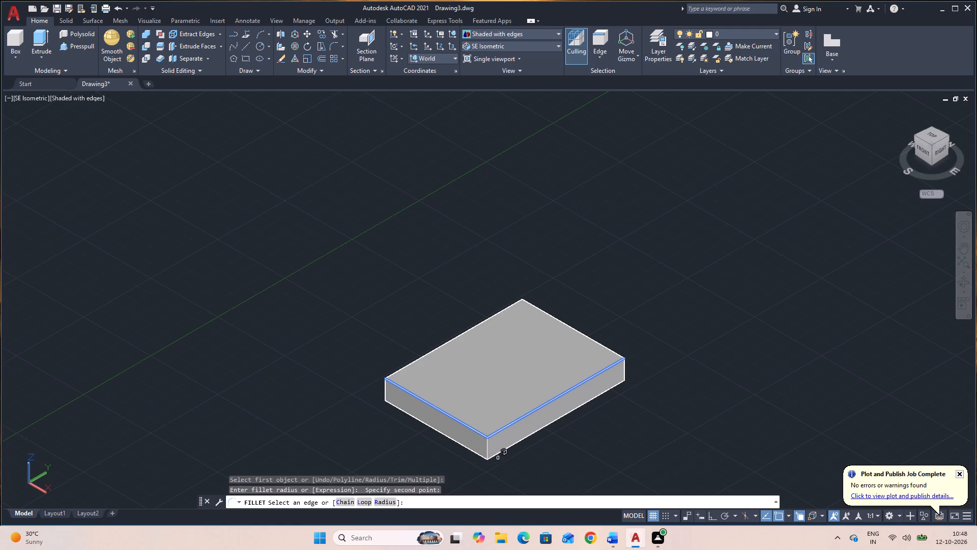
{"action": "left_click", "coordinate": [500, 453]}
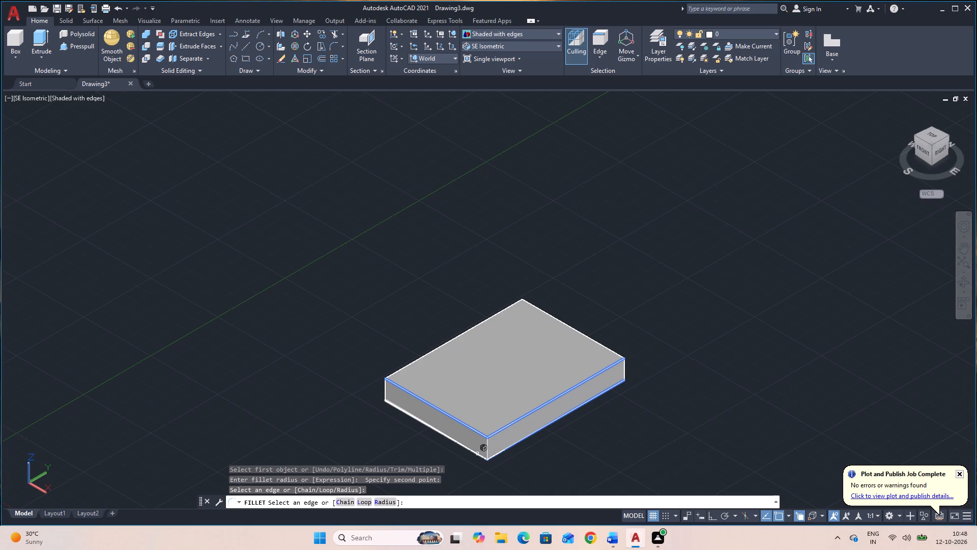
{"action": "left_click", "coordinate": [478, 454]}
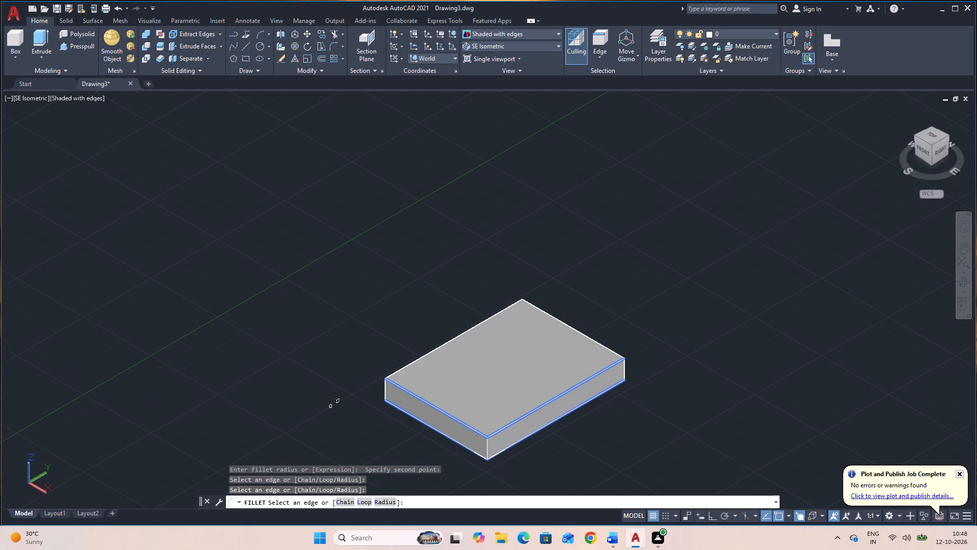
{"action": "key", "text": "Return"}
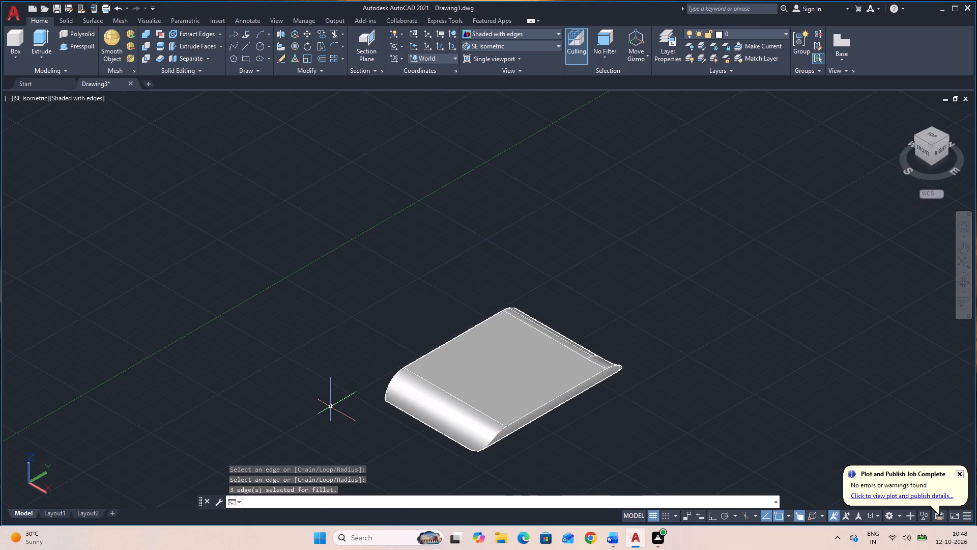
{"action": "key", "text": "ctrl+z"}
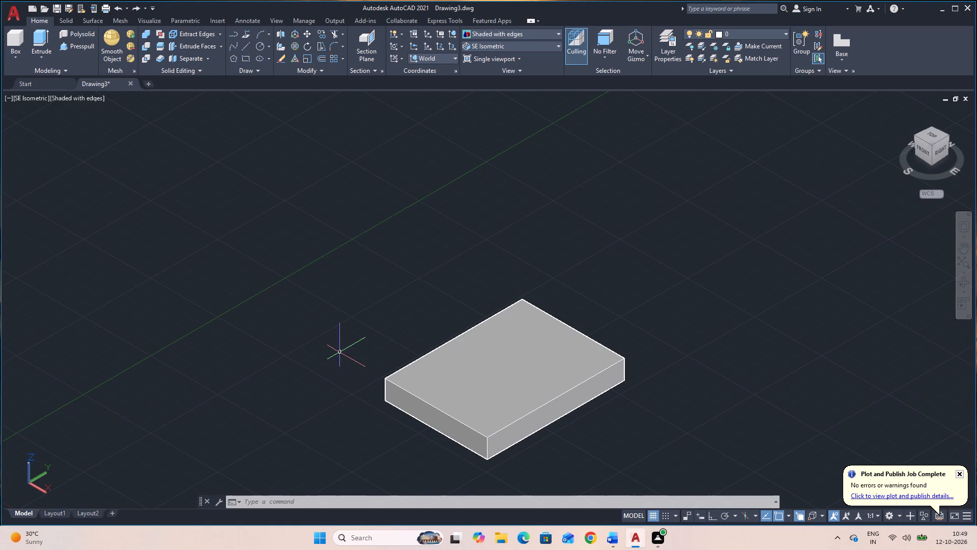
Delete the box from the drawing.
{"action": "middle_click_drag", "start_coordinate": [340, 352], "coordinate": [332, 296]}
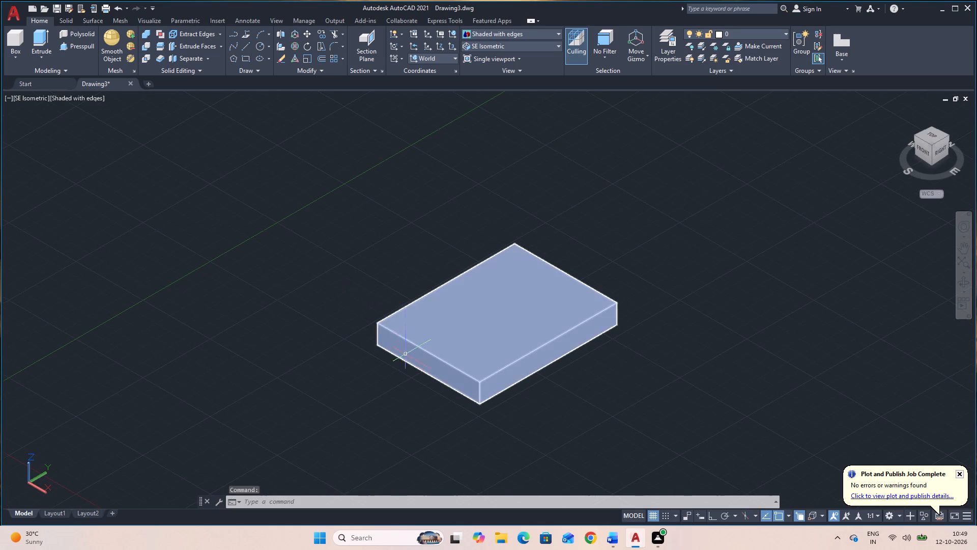
{"action": "key", "text": "Escape"}
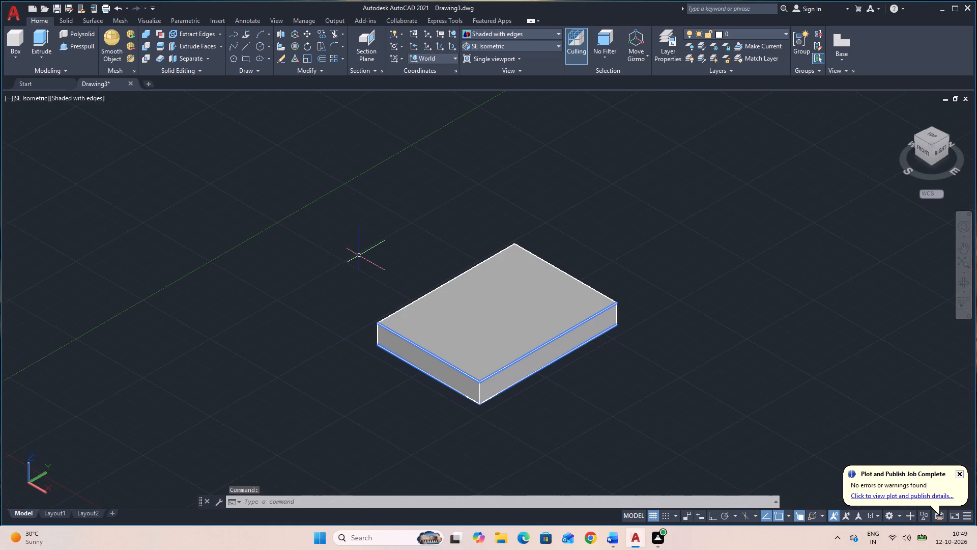
{"action": "left_click", "coordinate": [570, 386]}
{"action": "left_click", "coordinate": [327, 184]}
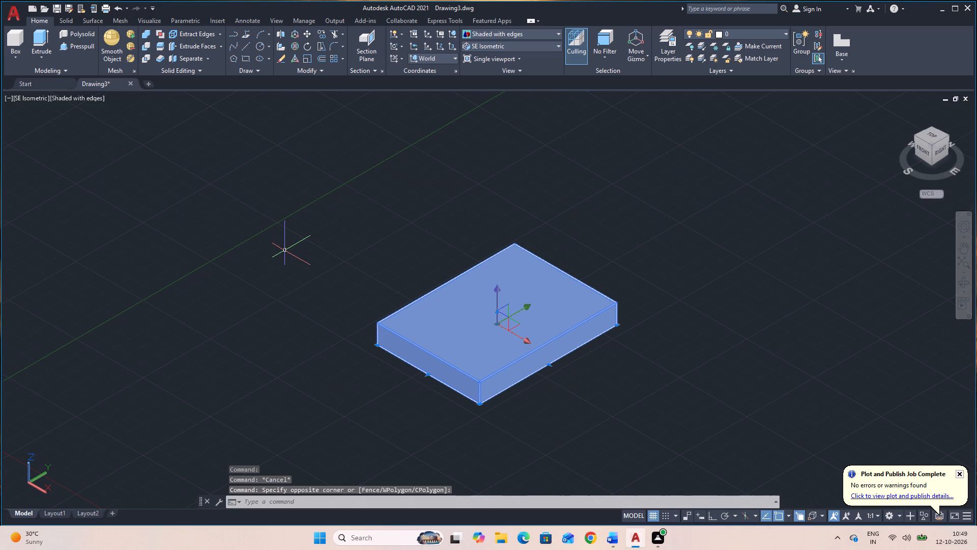
{"action": "key", "text": "Delete"}
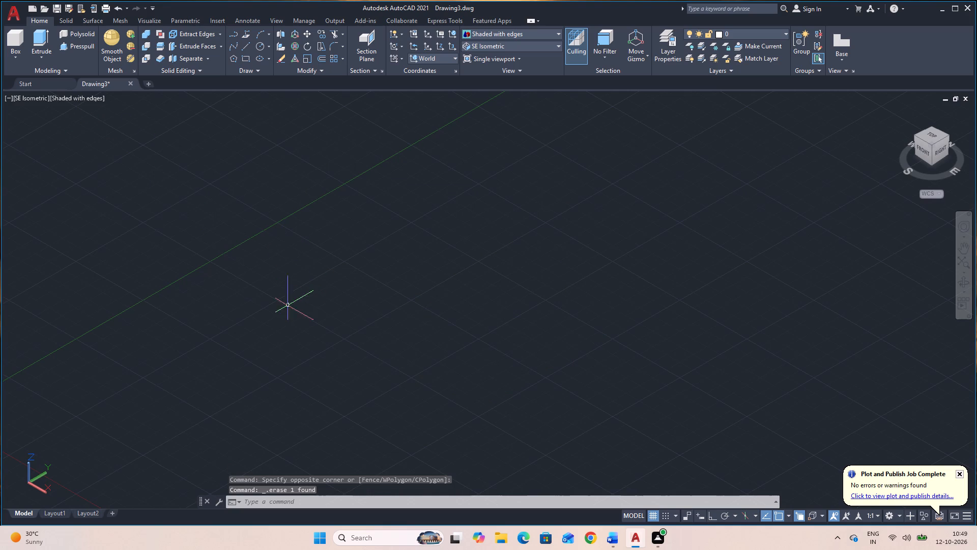
With Ortho on, draw a closed rectangle from separate lines, 76 along the X axis and 102 along the Y axis.
{"action": "type", "text": "L"}
{"action": "key", "text": "space"}
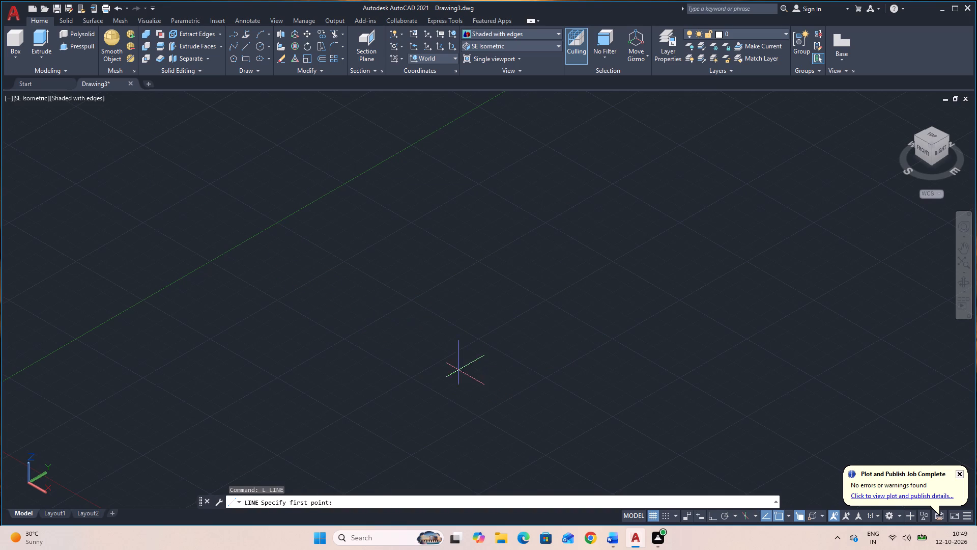
{"action": "left_click", "coordinate": [713, 516]}
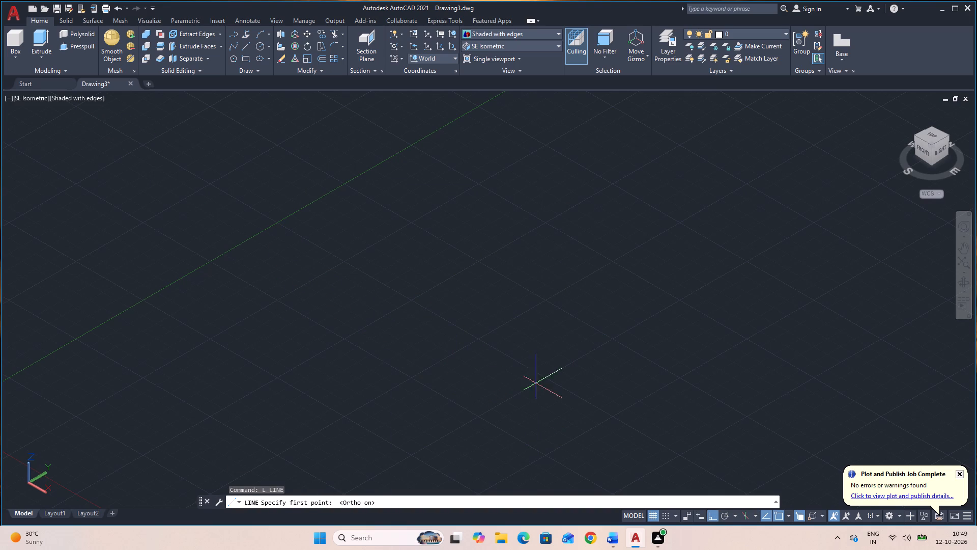
{"action": "left_click", "coordinate": [307, 290]}
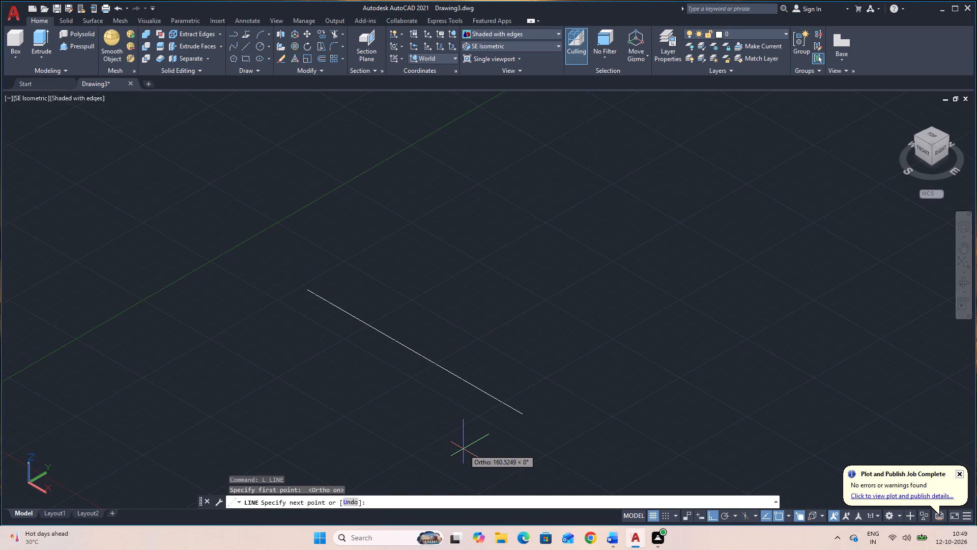
{"action": "type", "text": "76"}
{"action": "key", "text": "Return"}
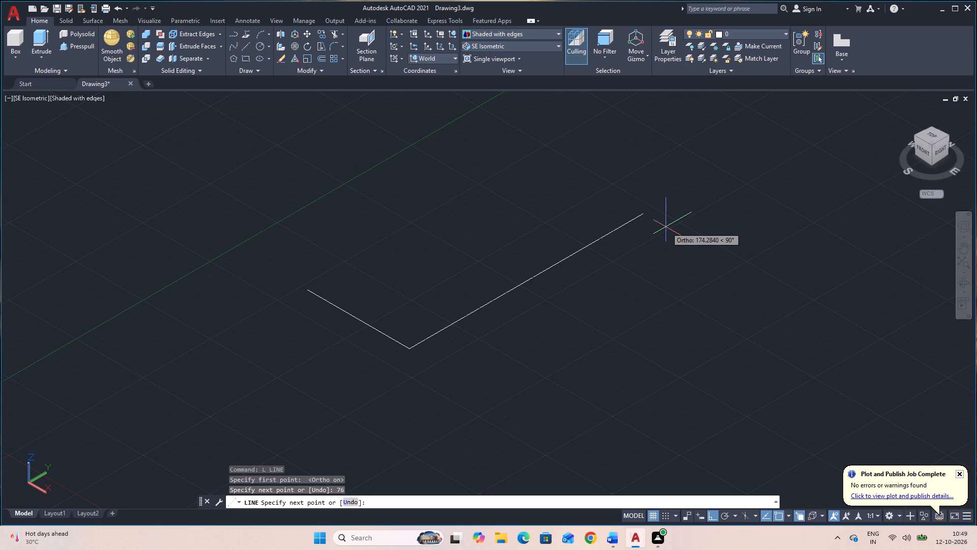
{"action": "type", "text": "102"}
{"action": "key", "text": "Return"}
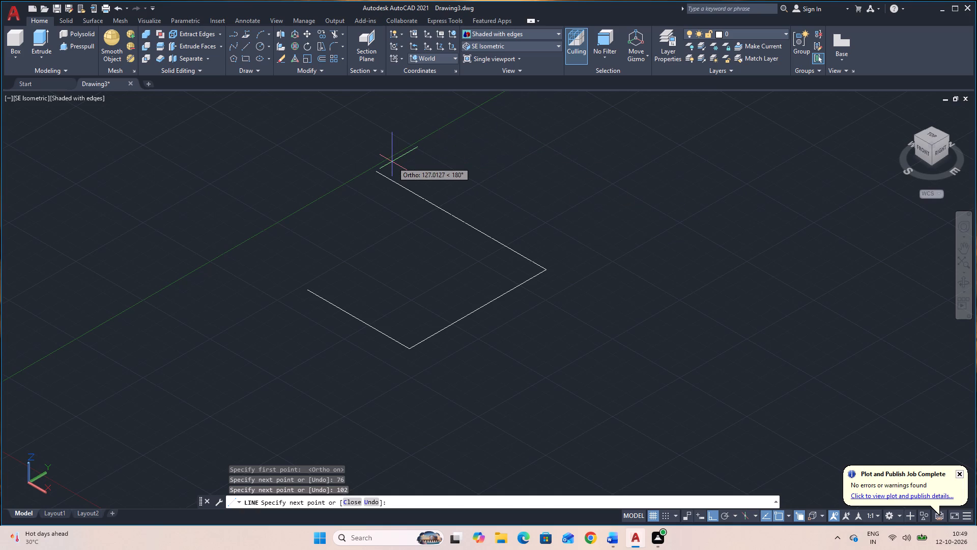
{"action": "type", "text": "76"}
{"action": "key", "text": "Return"}
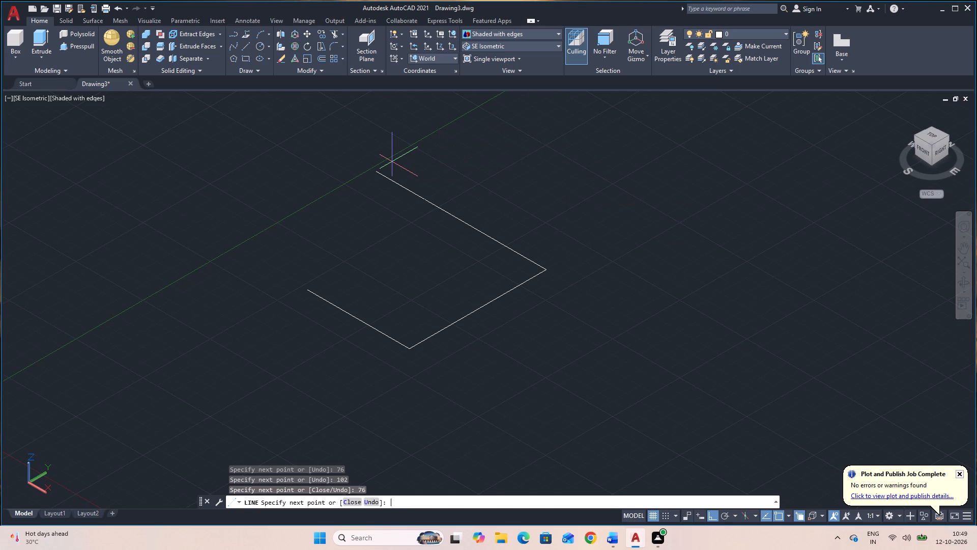
{"action": "left_click", "coordinate": [306, 292]}
{"action": "key", "text": "Escape"}
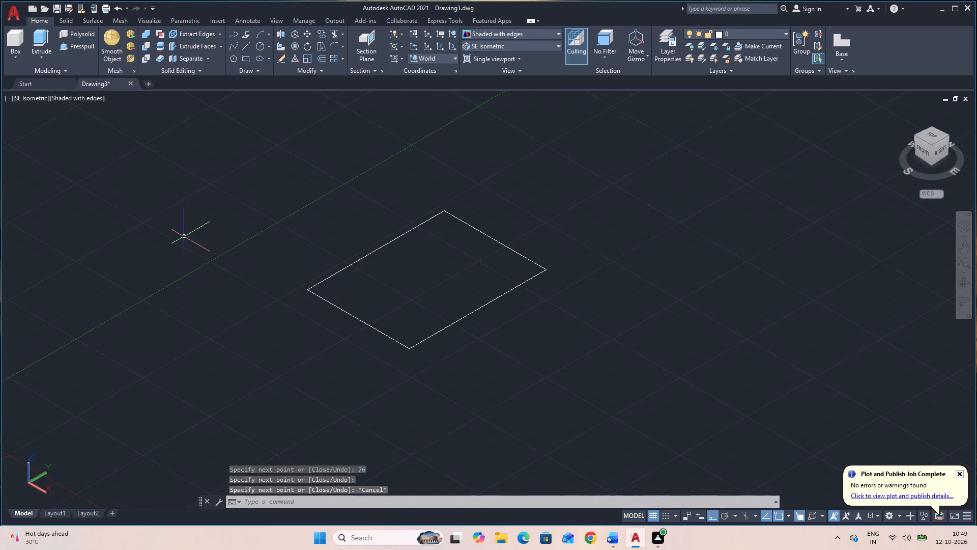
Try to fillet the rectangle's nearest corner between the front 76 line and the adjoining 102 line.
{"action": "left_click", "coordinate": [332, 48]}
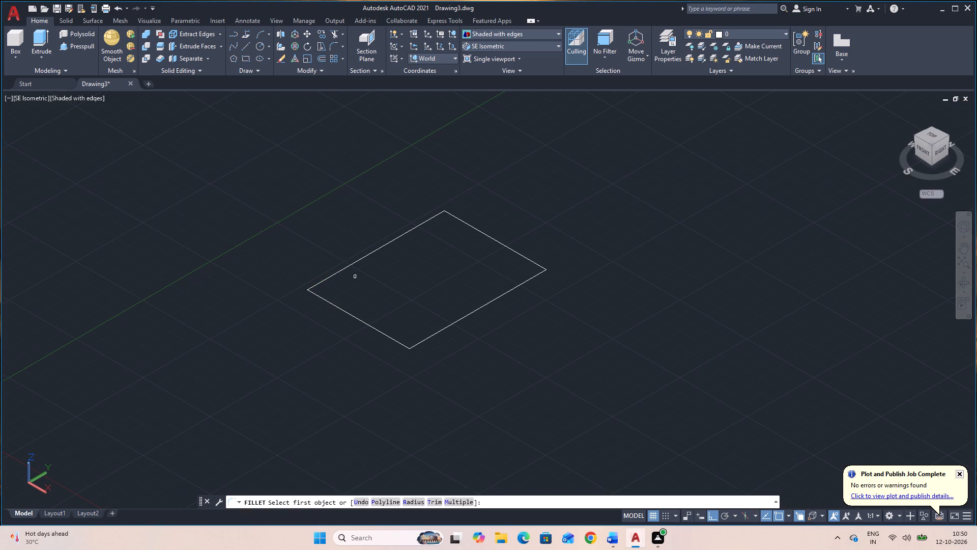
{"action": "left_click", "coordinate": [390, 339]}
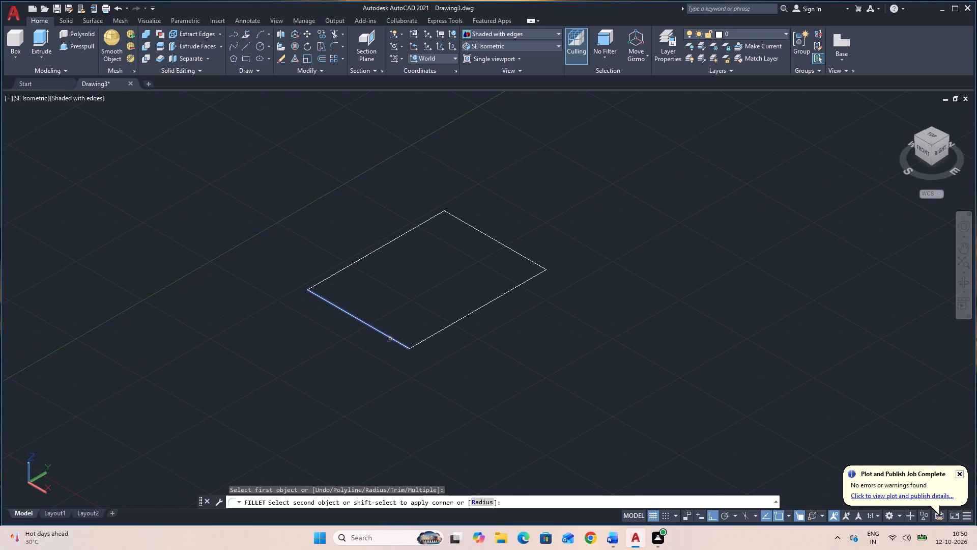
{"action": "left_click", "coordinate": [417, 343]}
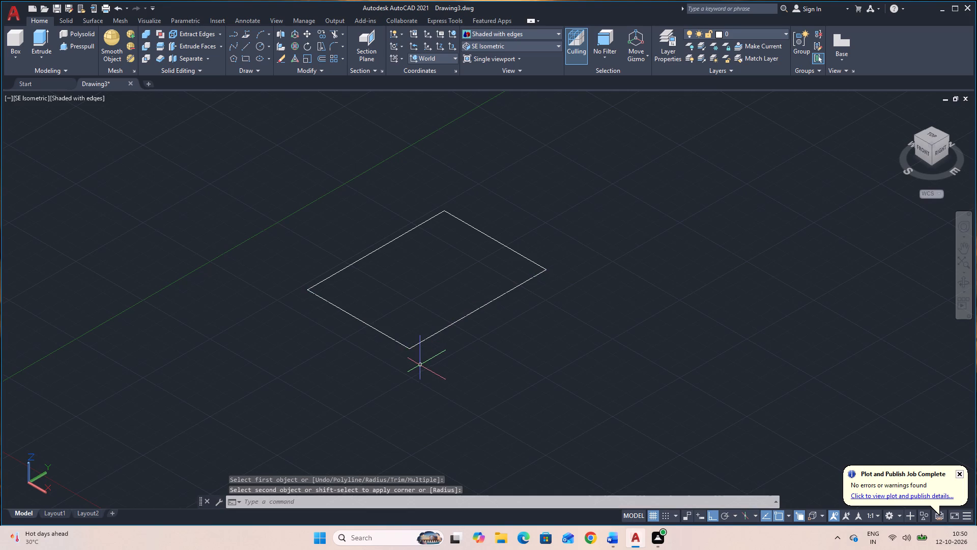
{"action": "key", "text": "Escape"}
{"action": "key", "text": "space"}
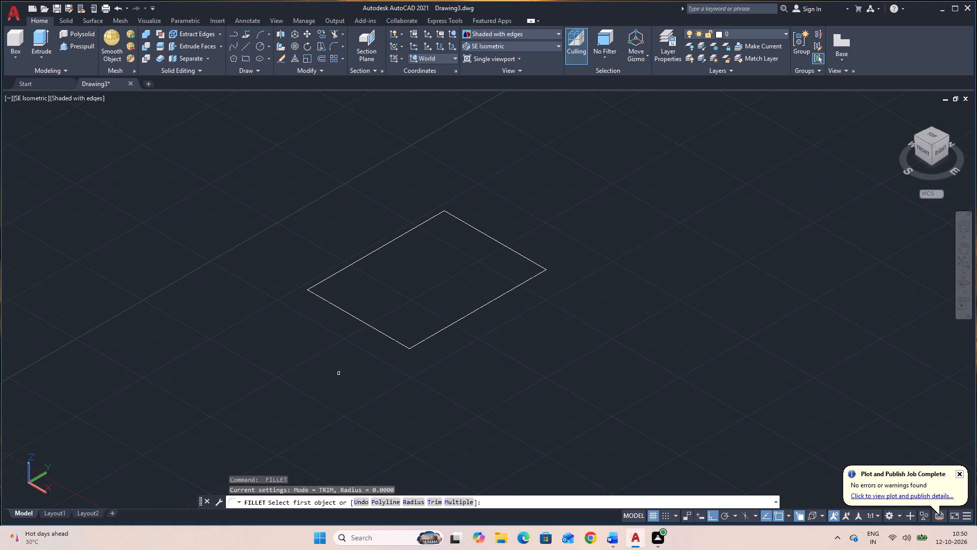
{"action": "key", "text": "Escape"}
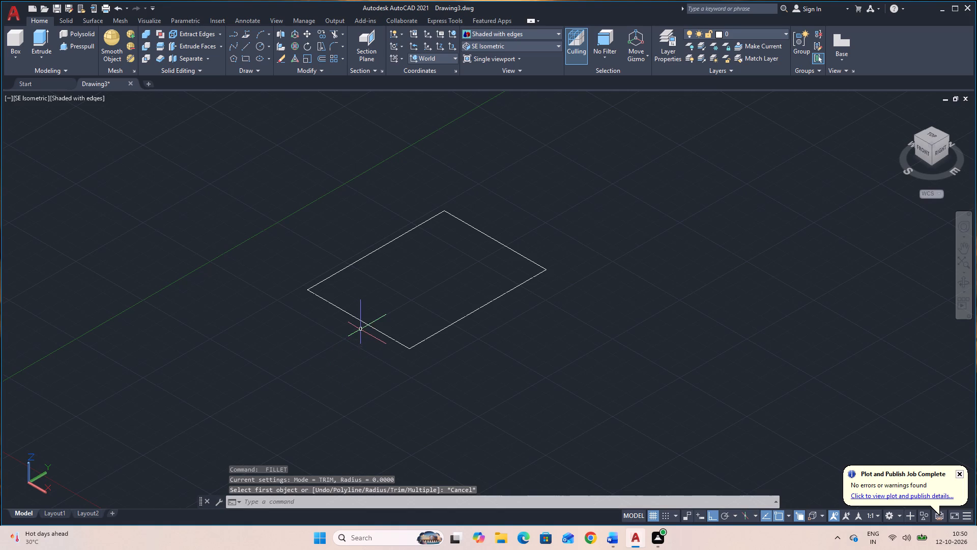
Join the two 76 lines and the near 102 line between them into one polyline.
{"action": "left_click", "coordinate": [362, 322]}
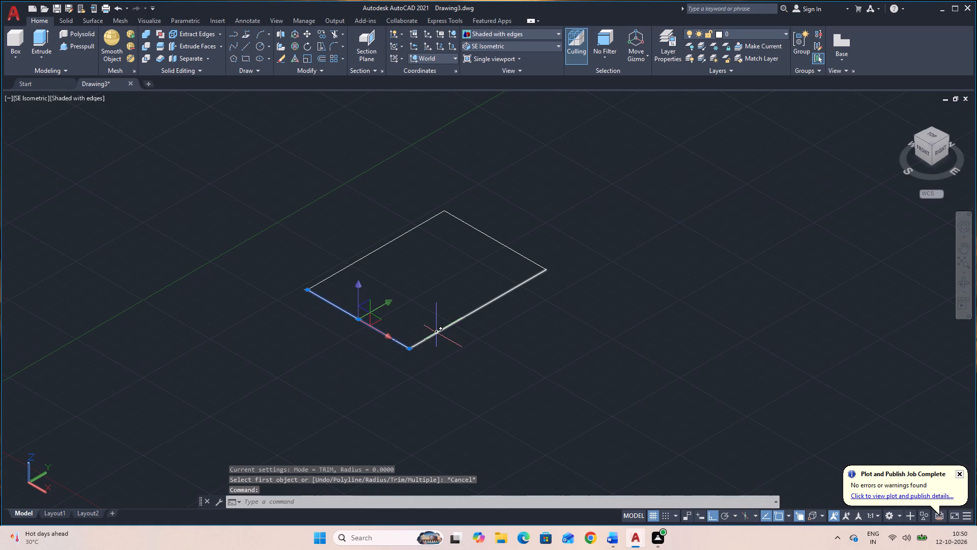
{"action": "left_click", "coordinate": [437, 333]}
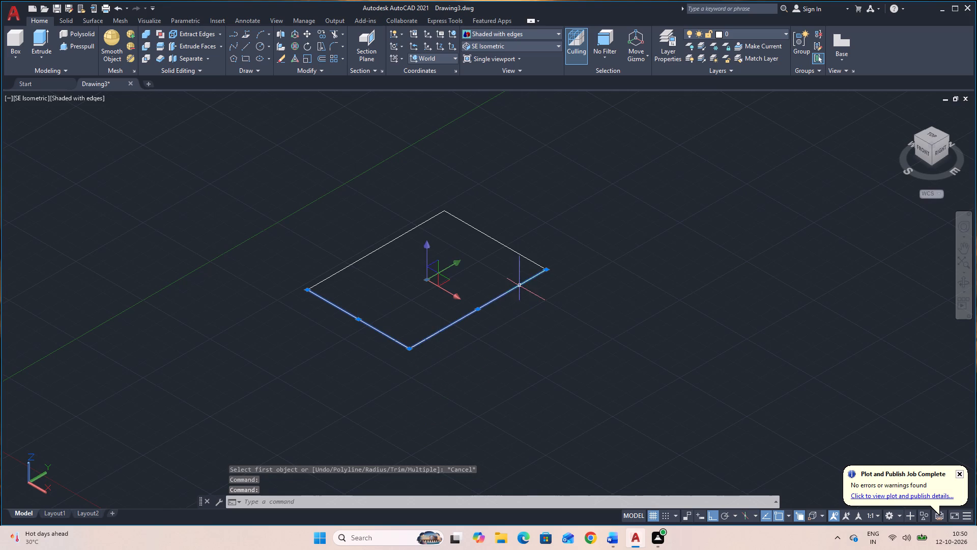
{"action": "left_click", "coordinate": [523, 256]}
{"action": "type", "text": "J"}
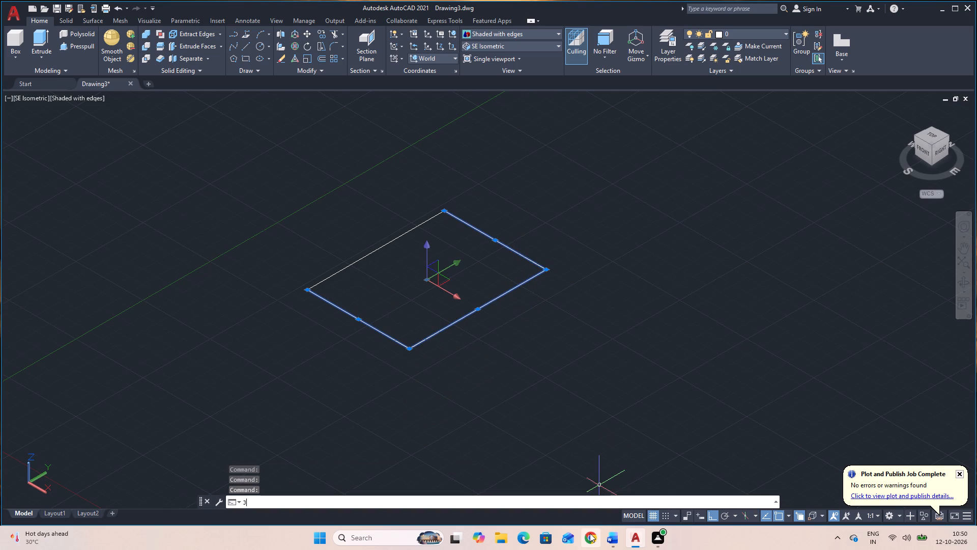
{"action": "key", "text": "space"}
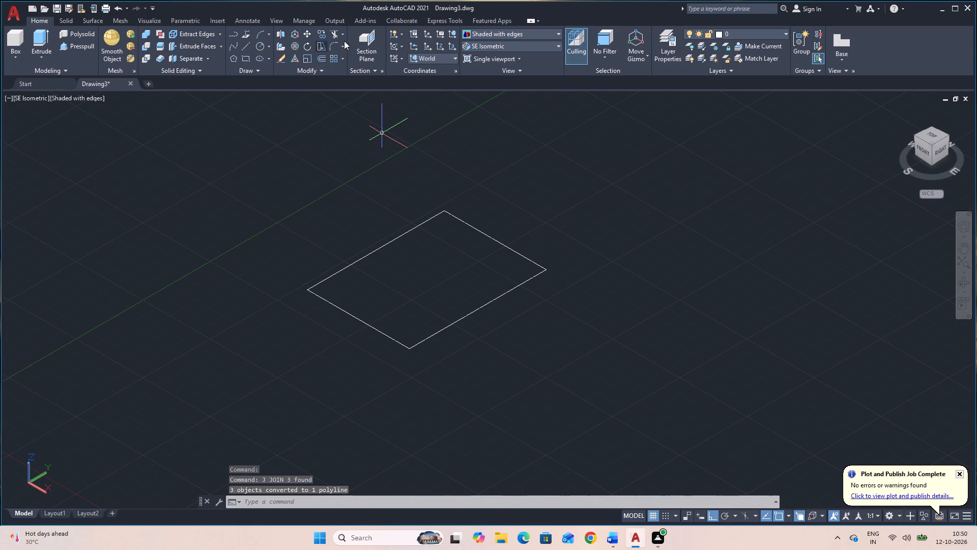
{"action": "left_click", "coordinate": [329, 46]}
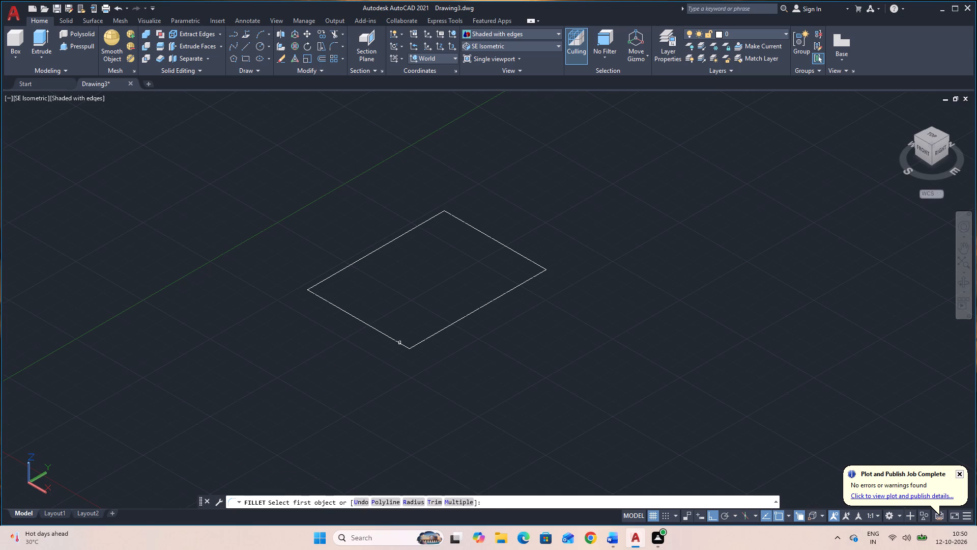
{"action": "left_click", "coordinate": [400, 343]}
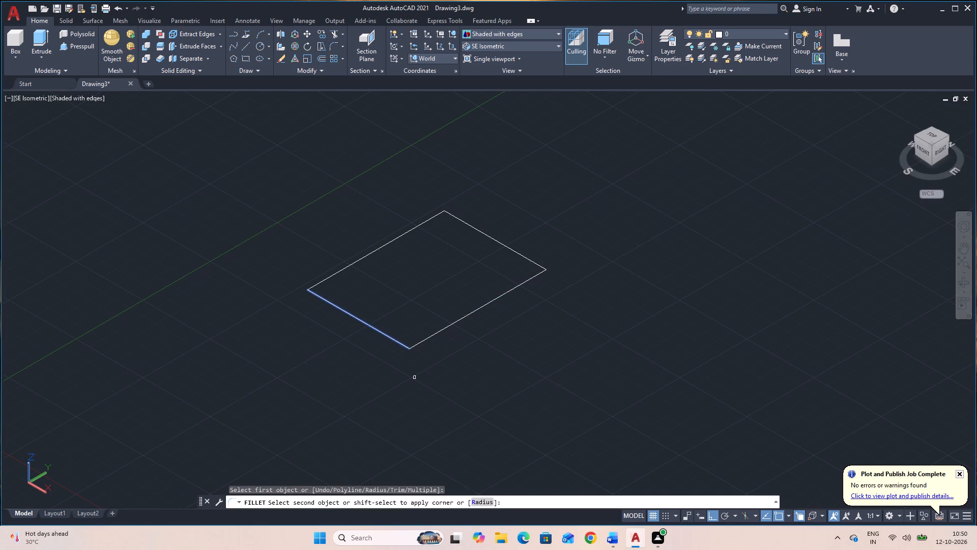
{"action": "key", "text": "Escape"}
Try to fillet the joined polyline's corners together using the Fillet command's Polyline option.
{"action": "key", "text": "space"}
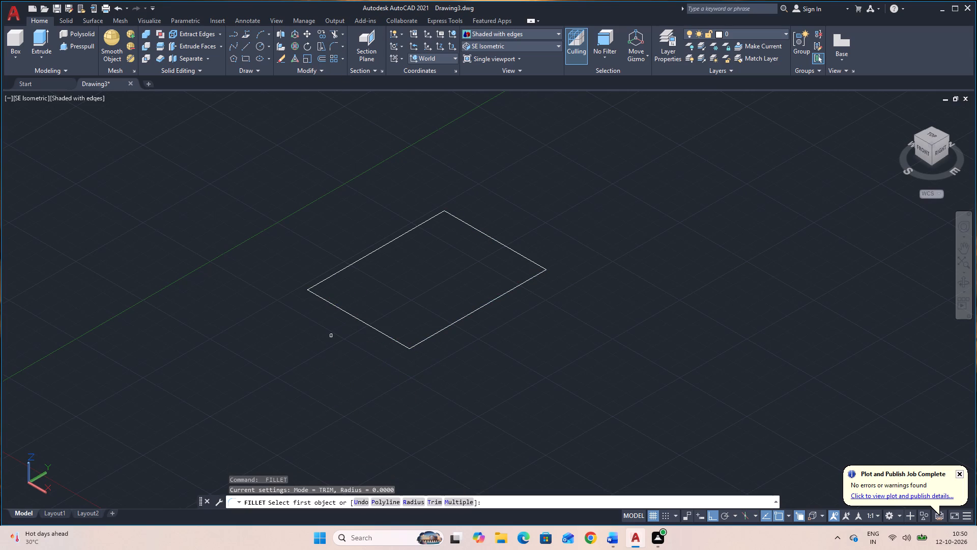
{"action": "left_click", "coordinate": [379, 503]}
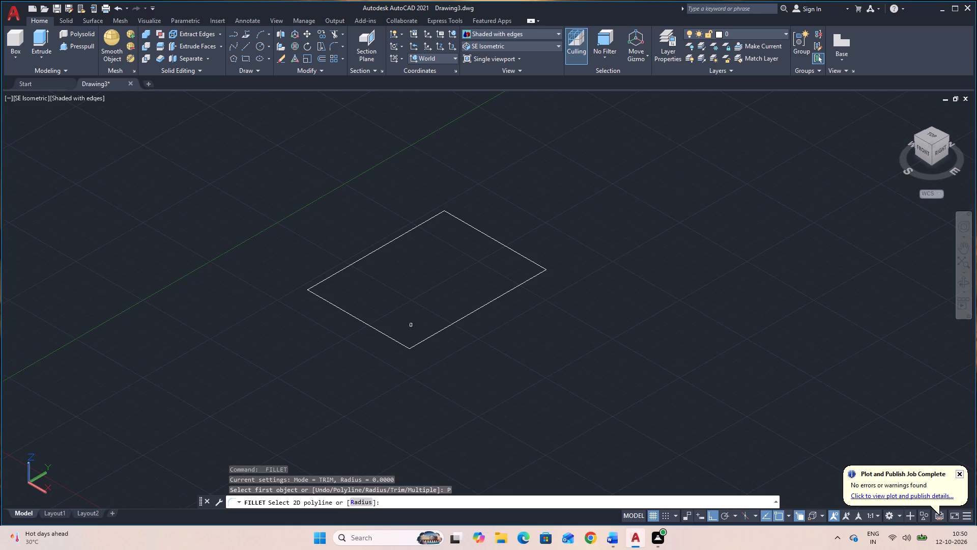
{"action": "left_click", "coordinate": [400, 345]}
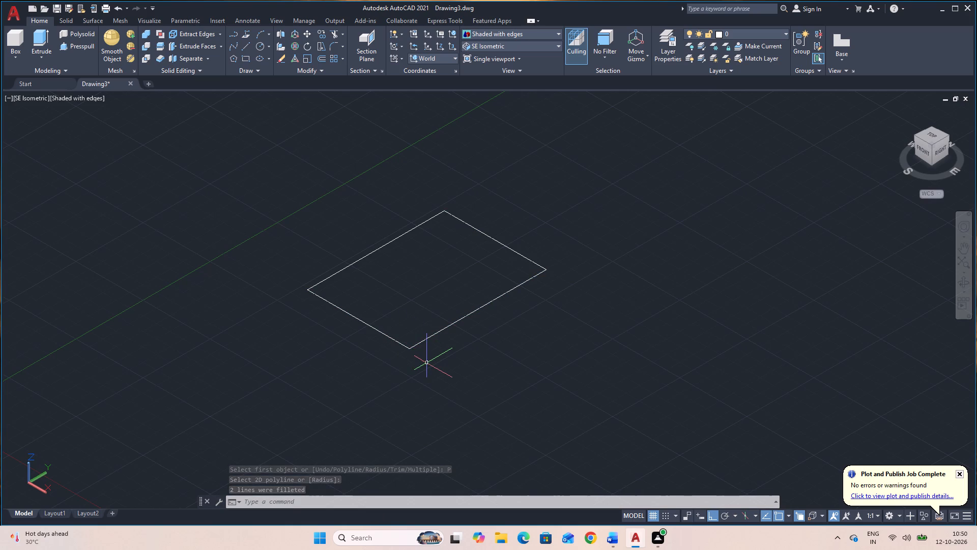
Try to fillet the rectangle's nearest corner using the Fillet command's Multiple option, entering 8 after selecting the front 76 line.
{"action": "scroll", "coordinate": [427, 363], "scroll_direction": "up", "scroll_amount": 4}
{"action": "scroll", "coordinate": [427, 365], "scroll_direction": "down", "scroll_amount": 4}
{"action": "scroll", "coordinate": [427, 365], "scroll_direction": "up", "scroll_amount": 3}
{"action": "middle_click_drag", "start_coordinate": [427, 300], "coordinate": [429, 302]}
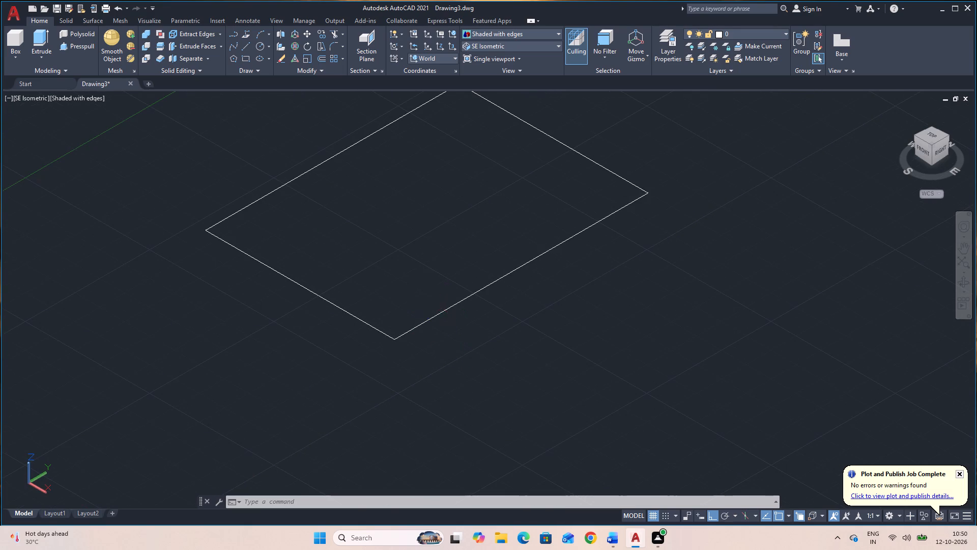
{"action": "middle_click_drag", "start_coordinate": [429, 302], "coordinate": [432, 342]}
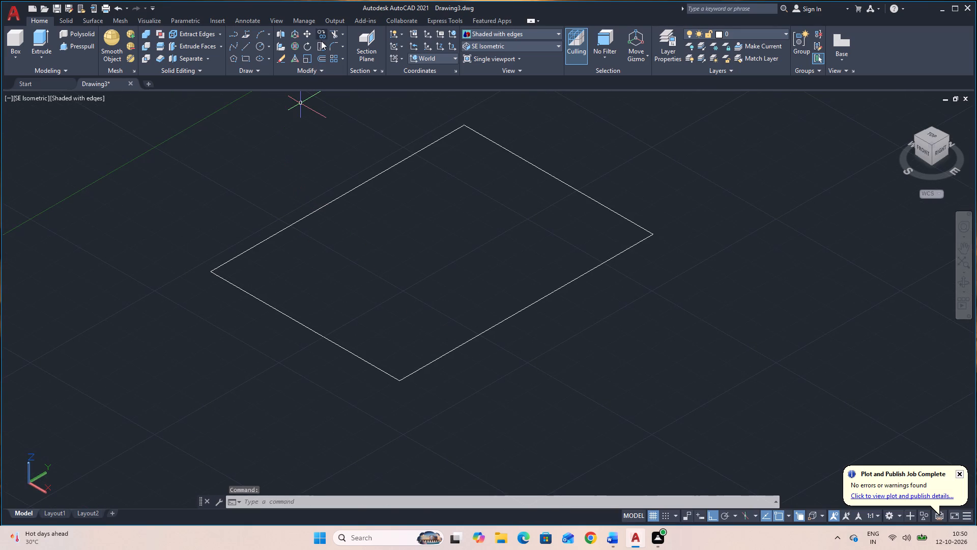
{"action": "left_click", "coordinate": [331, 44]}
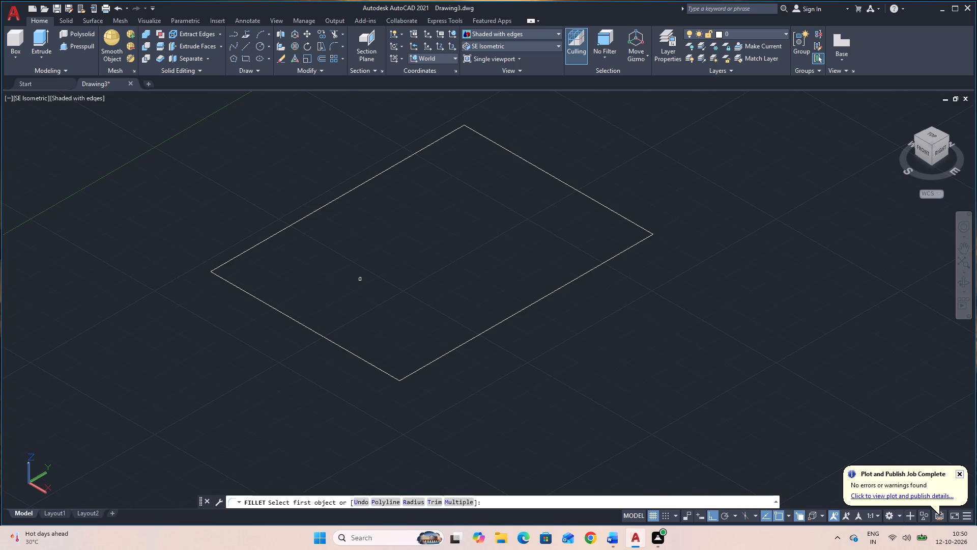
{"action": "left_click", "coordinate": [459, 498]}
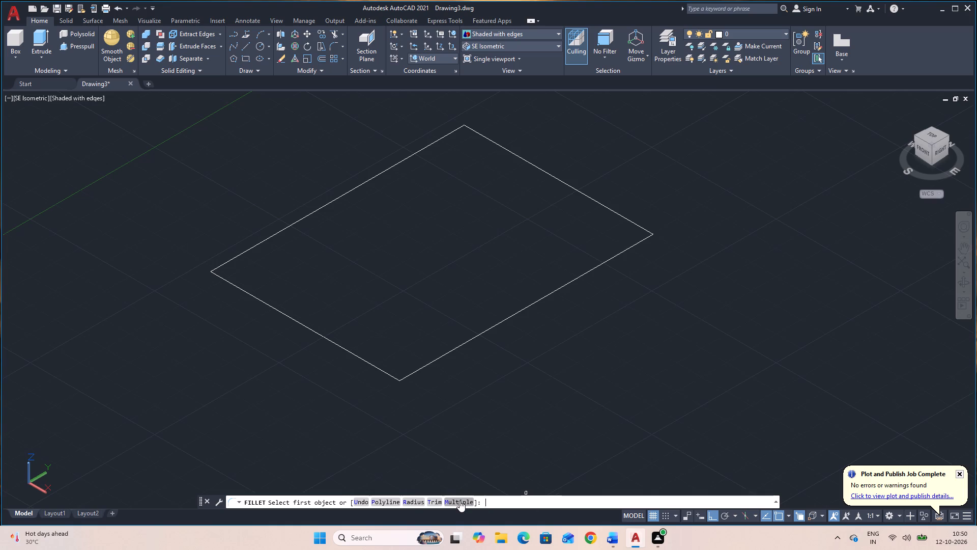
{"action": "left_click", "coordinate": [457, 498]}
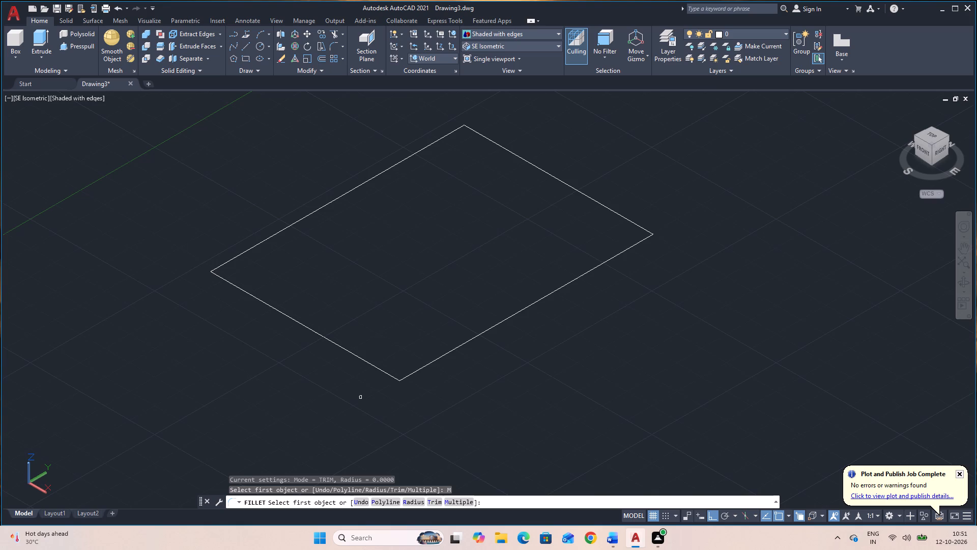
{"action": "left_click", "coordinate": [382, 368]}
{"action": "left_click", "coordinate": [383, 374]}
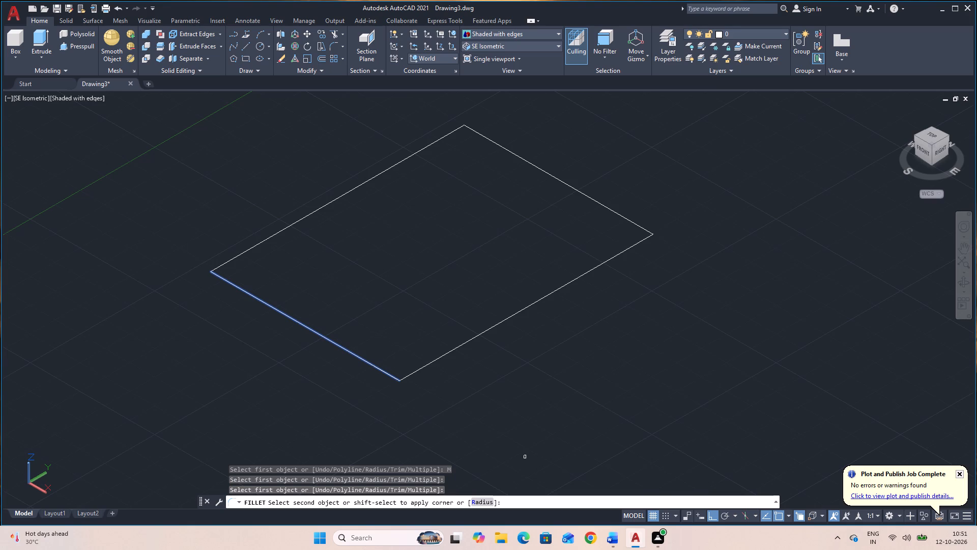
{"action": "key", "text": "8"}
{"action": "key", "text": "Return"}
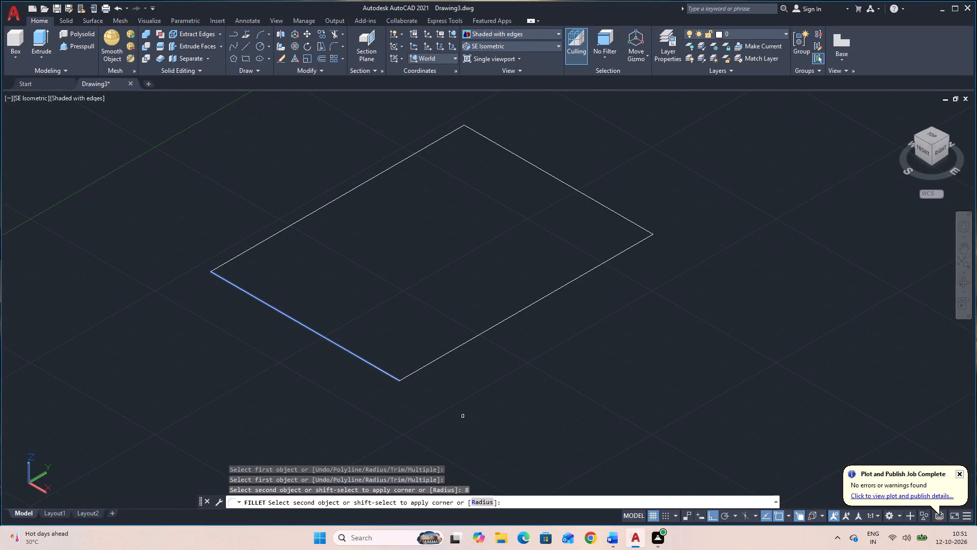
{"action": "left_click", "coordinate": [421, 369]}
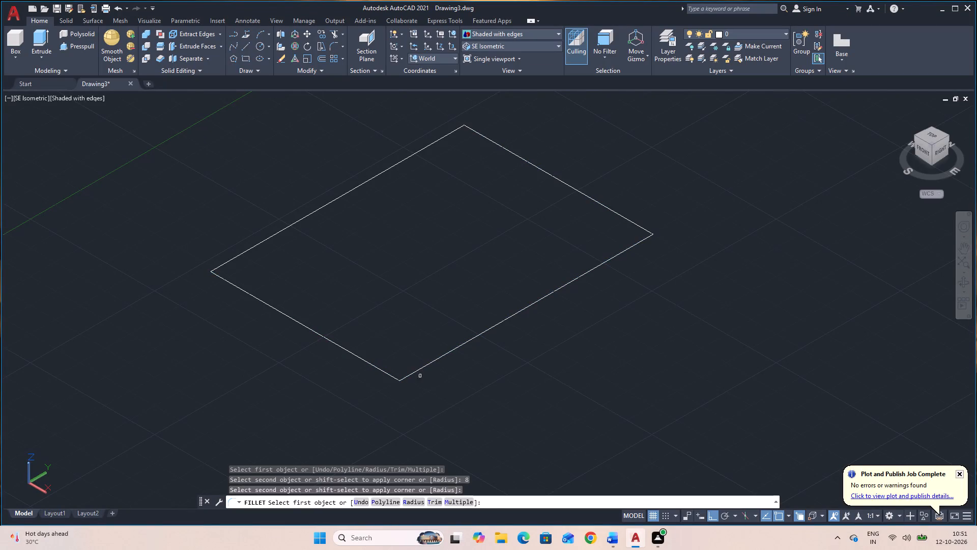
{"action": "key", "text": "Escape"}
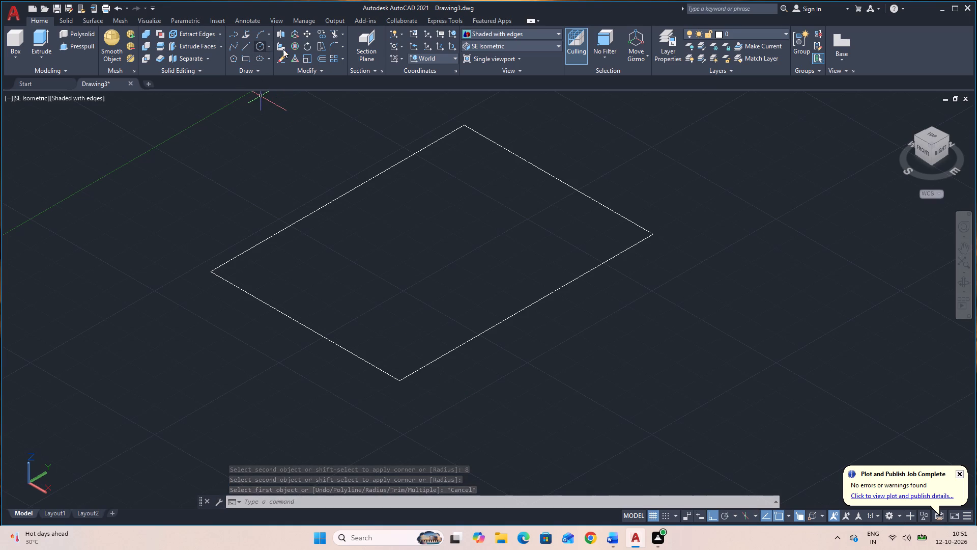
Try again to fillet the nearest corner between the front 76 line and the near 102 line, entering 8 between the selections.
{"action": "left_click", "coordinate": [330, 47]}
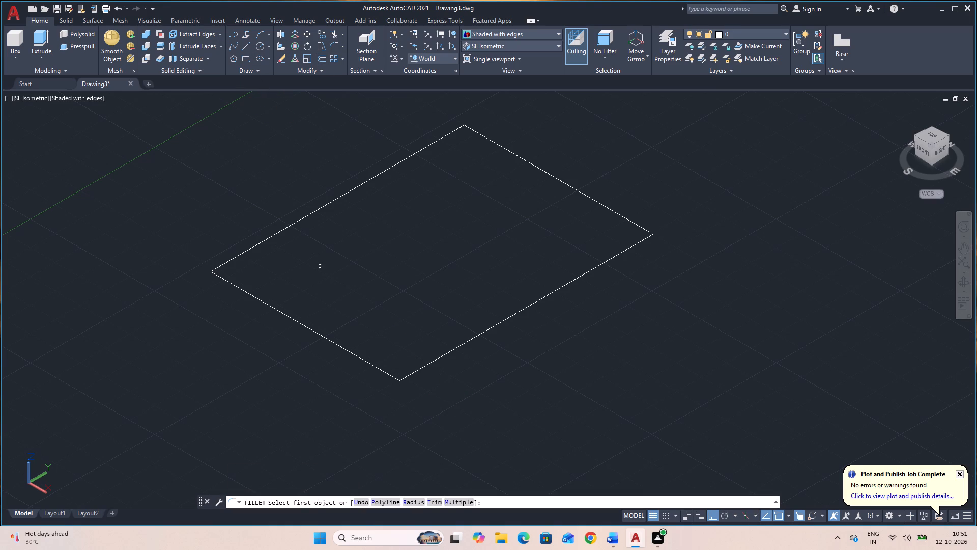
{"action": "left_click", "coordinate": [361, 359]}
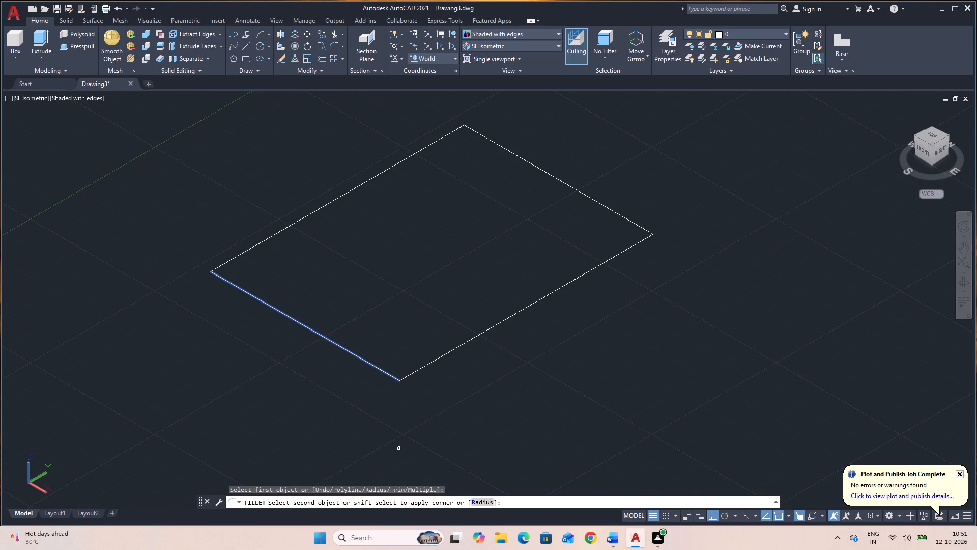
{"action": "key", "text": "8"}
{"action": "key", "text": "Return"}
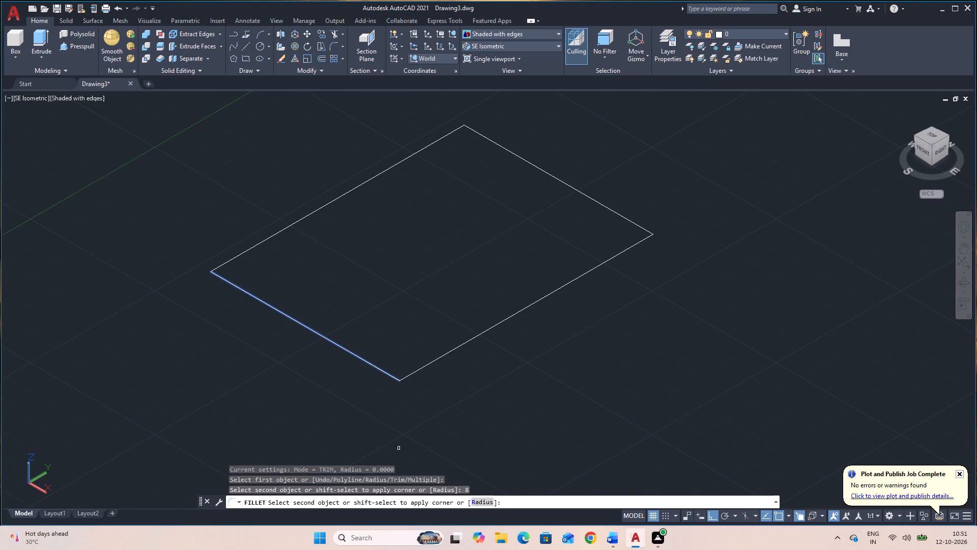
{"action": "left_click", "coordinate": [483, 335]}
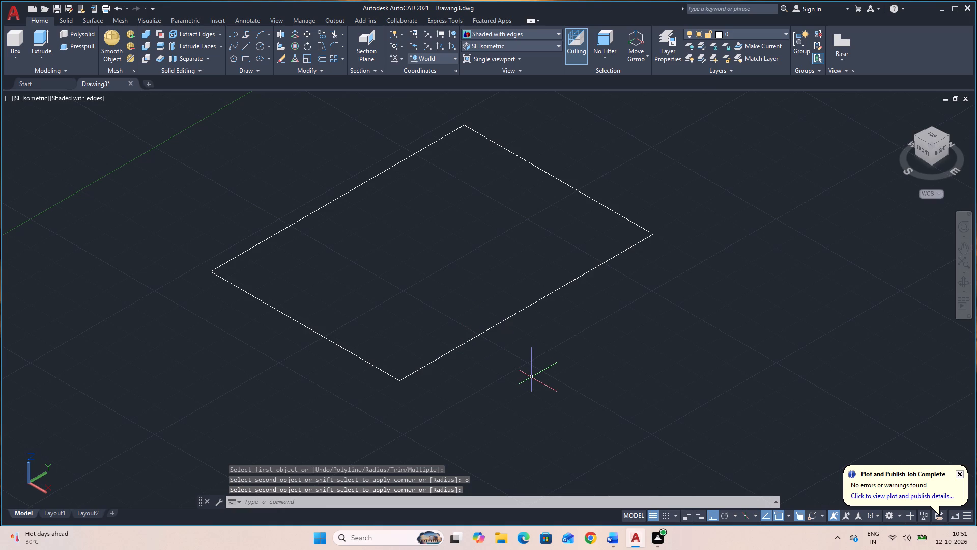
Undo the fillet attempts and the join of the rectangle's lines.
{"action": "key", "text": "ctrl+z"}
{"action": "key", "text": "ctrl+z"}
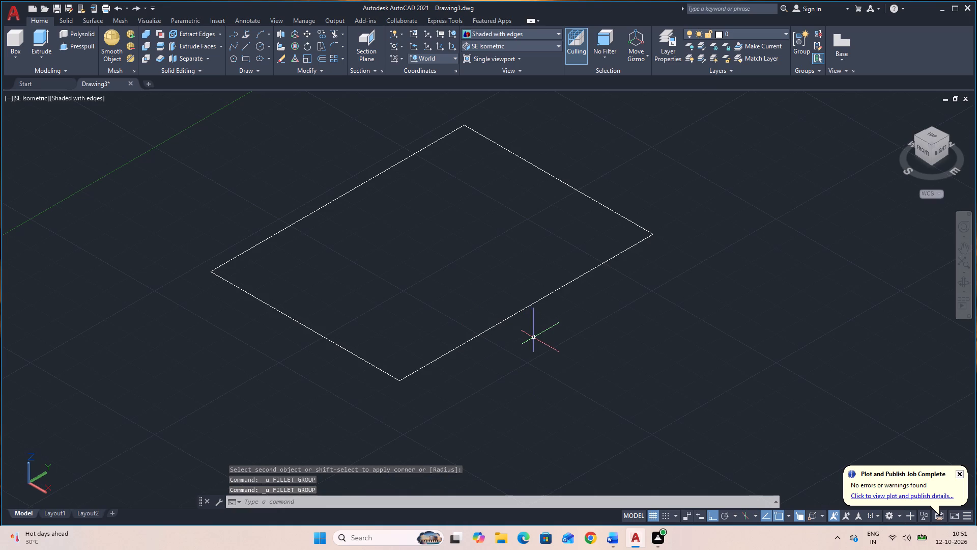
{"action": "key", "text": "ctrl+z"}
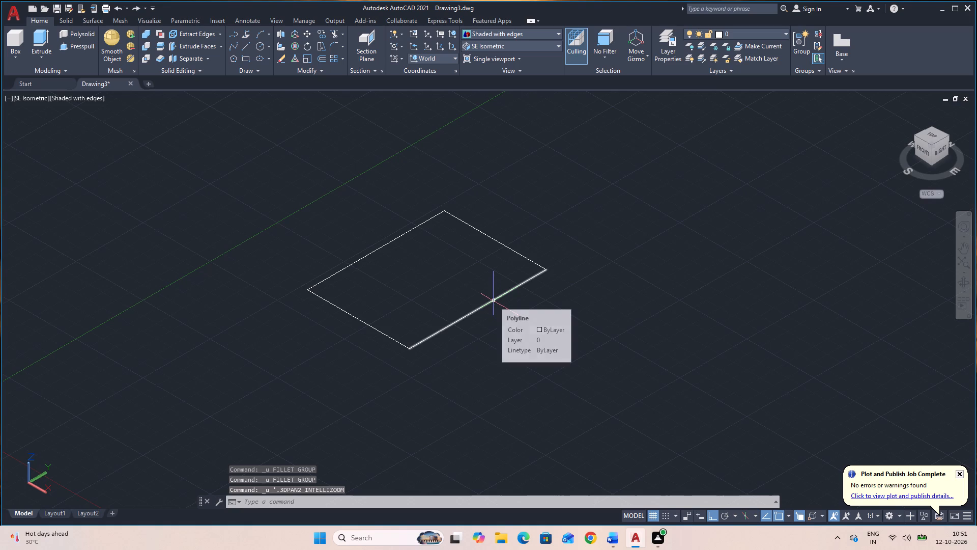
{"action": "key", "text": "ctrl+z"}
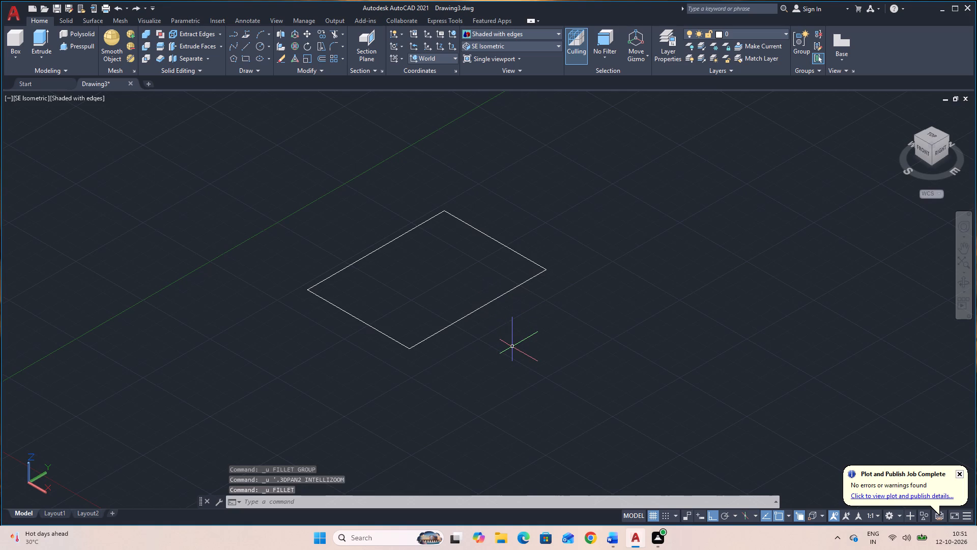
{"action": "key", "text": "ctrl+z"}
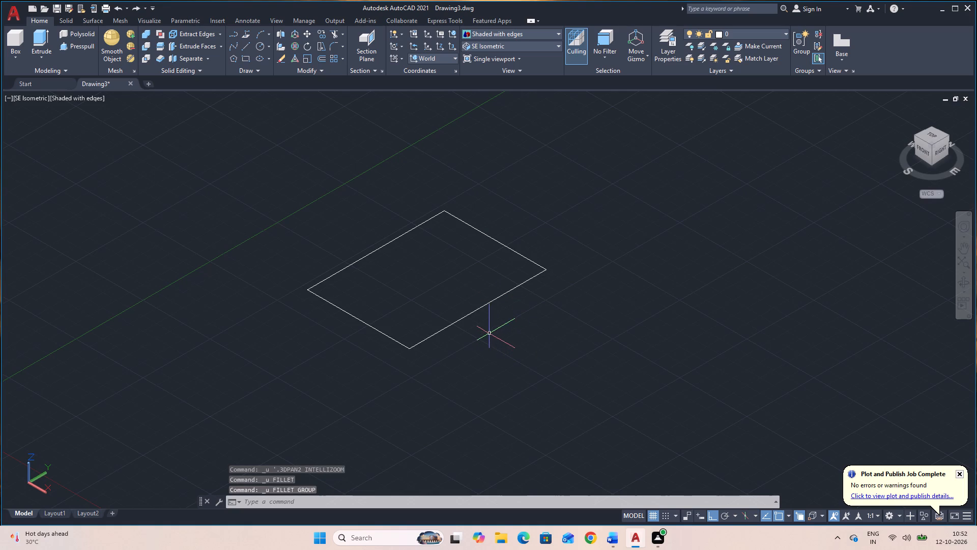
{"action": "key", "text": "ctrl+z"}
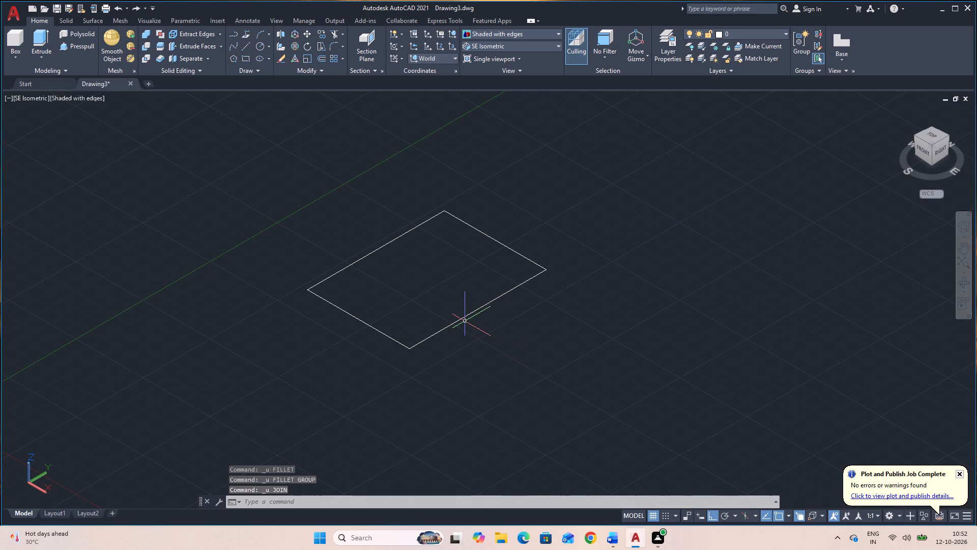
Fillet the two corners at the ends of the near 102 line with a radius of 8.
{"action": "scroll", "coordinate": [469, 355], "scroll_direction": "up", "scroll_amount": 1}
{"action": "middle_click_drag", "start_coordinate": [464, 364], "coordinate": [465, 364]}
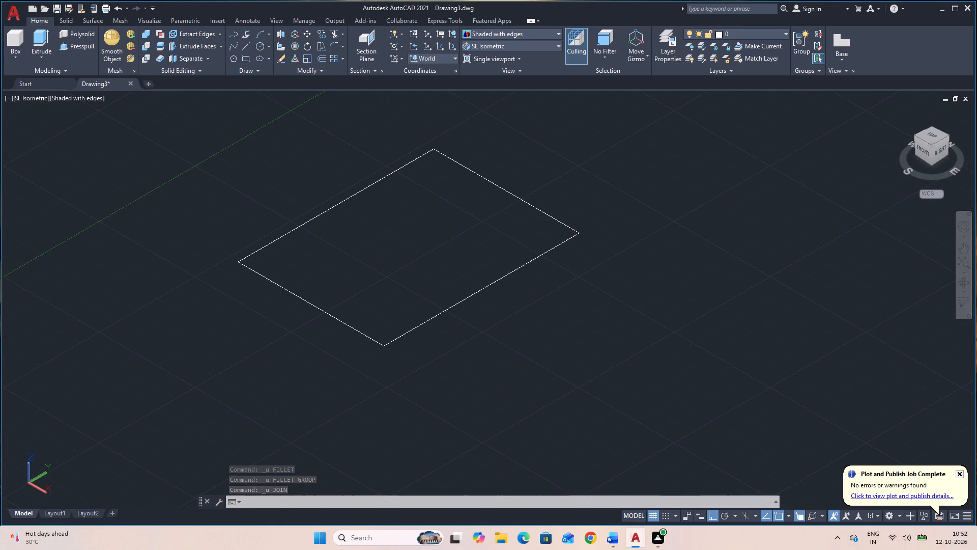
{"action": "middle_click_drag", "start_coordinate": [465, 364], "coordinate": [483, 414]}
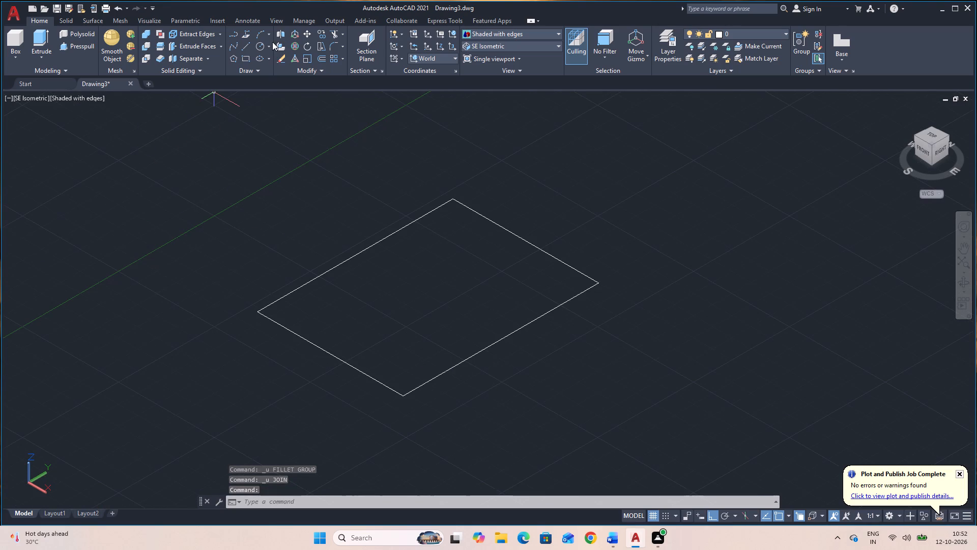
{"action": "left_click", "coordinate": [330, 45]}
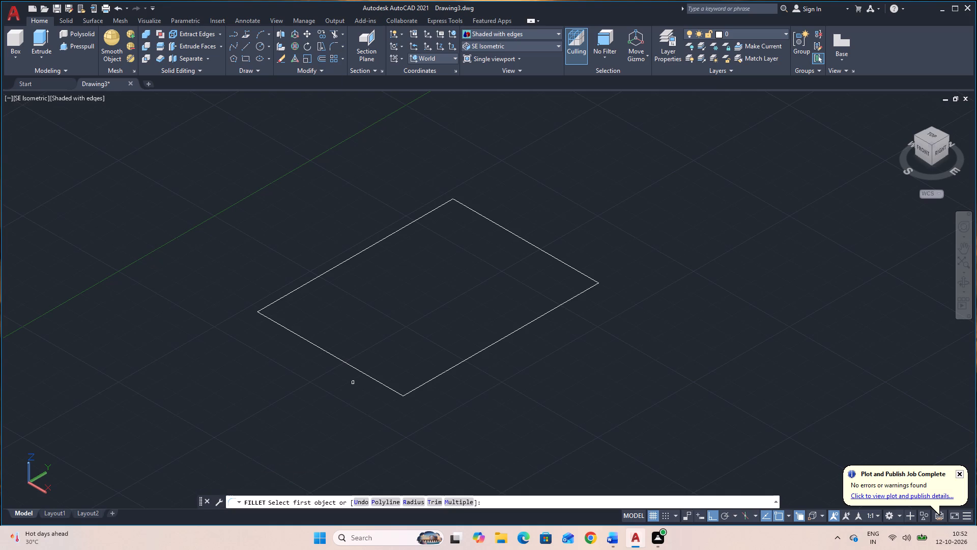
{"action": "left_click", "coordinate": [412, 502]}
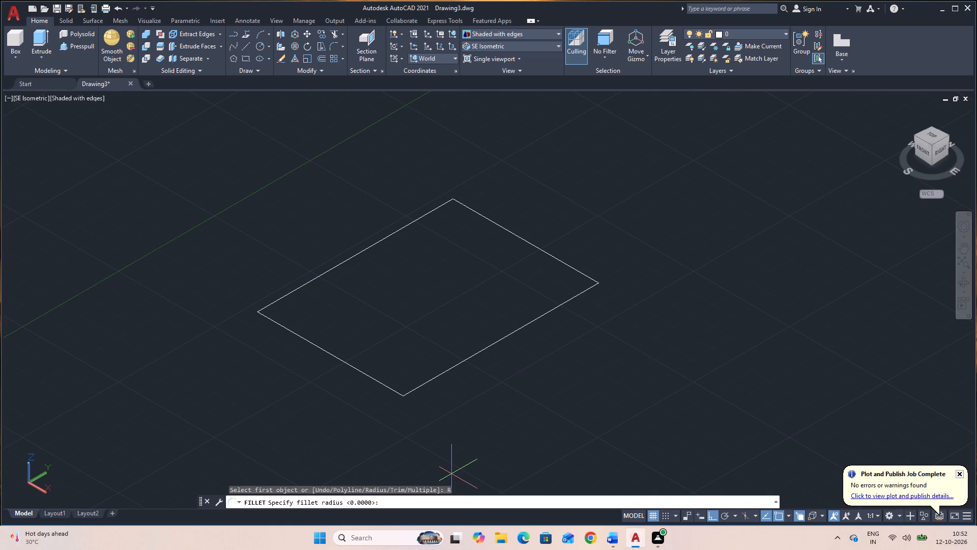
{"action": "key", "text": "8"}
{"action": "key", "text": "Return"}
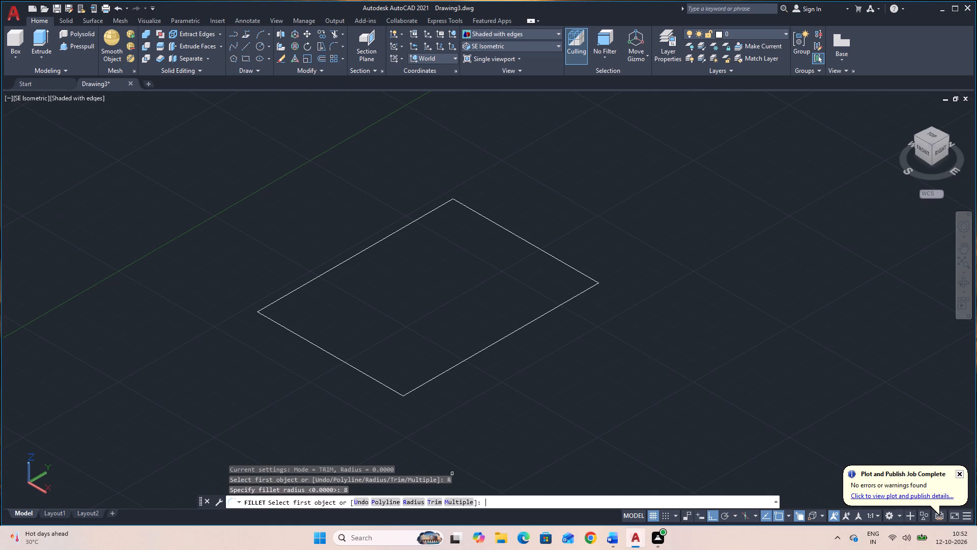
{"action": "left_click", "coordinate": [383, 384]}
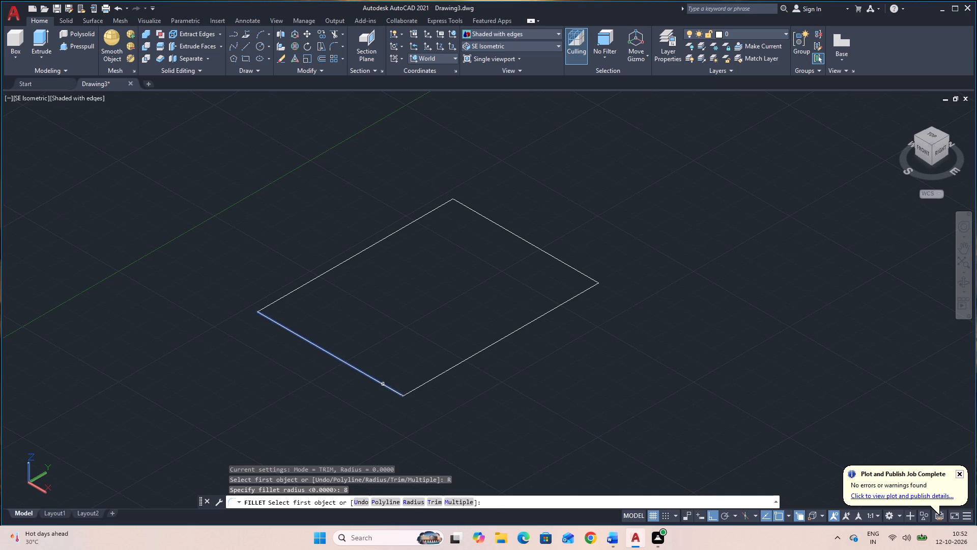
{"action": "left_click", "coordinate": [415, 392]}
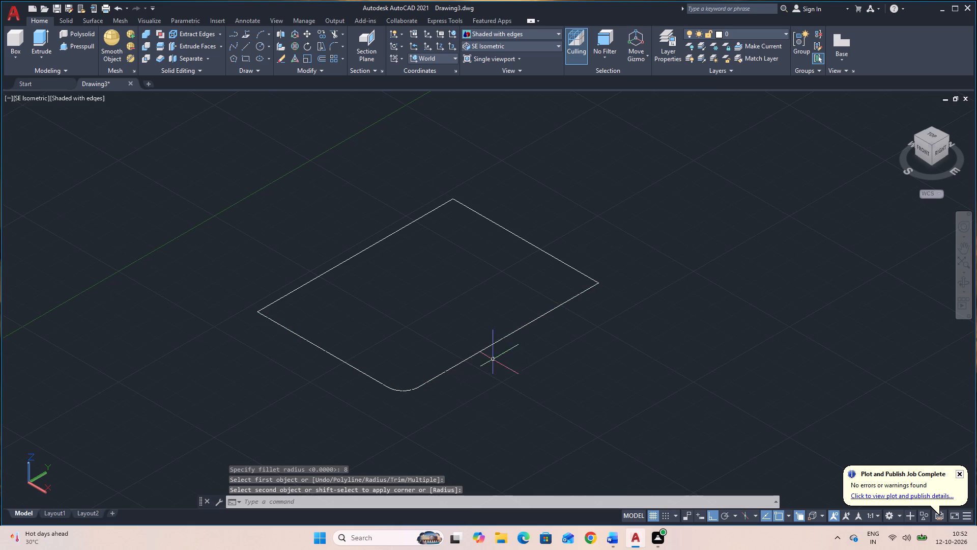
{"action": "key", "text": "space"}
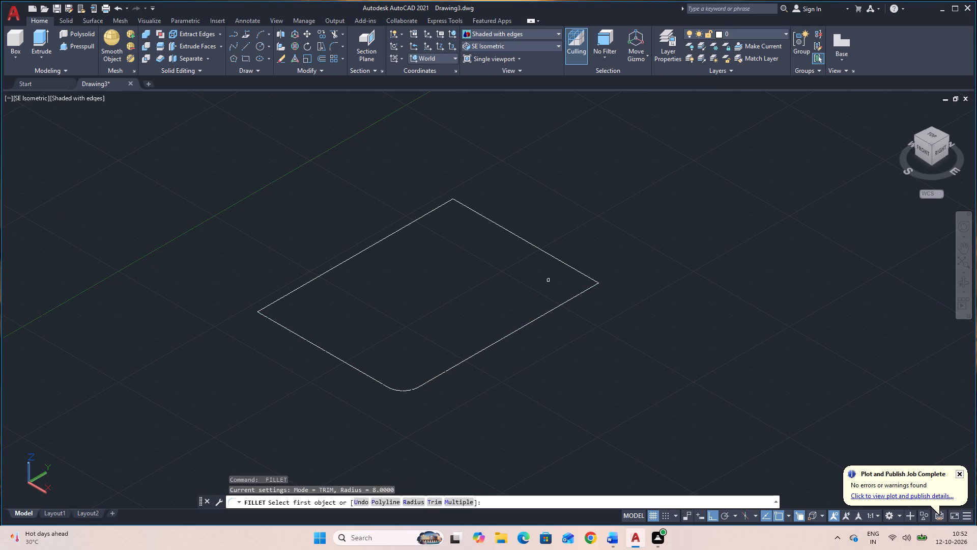
{"action": "left_click", "coordinate": [567, 263]}
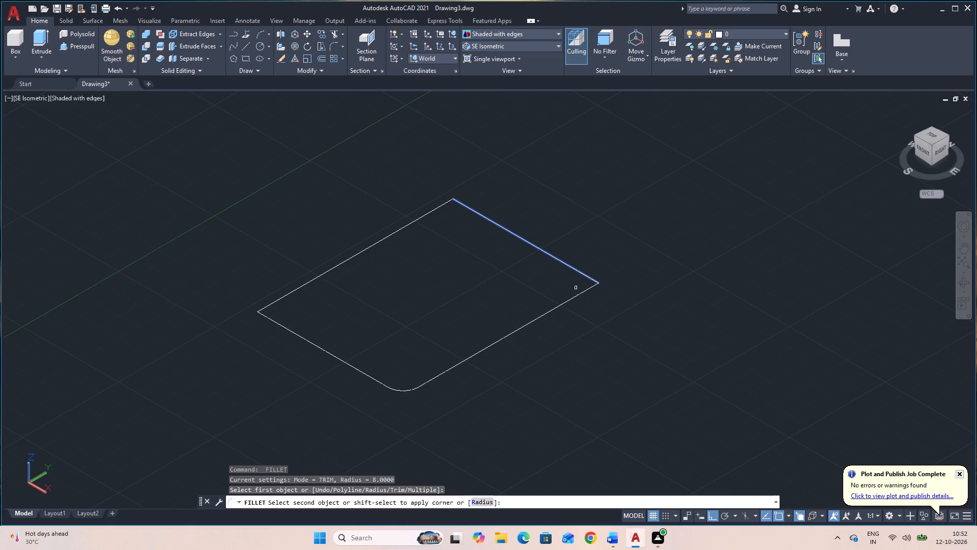
{"action": "left_click", "coordinate": [578, 298]}
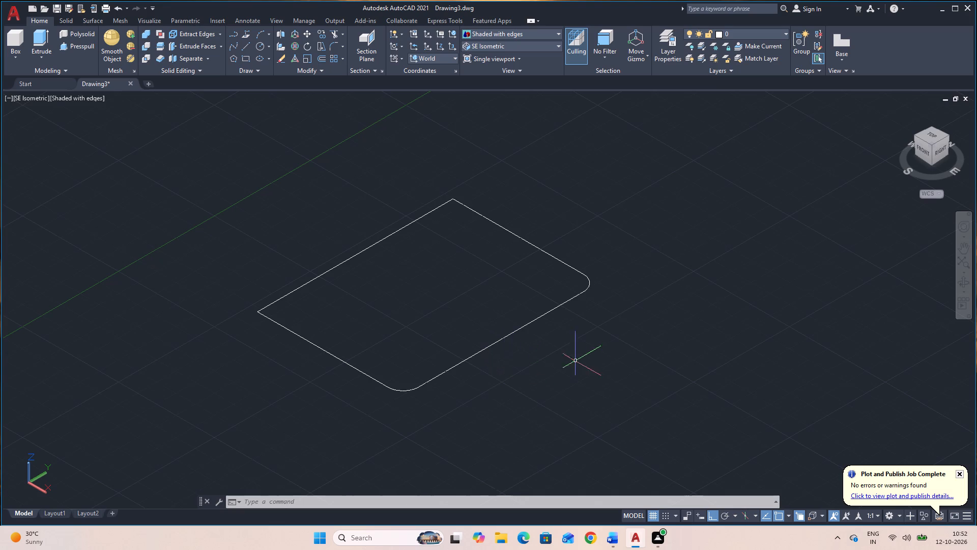
Join all the profile's lines and both fillet arcs into one polyline.
{"action": "left_click", "coordinate": [625, 399]}
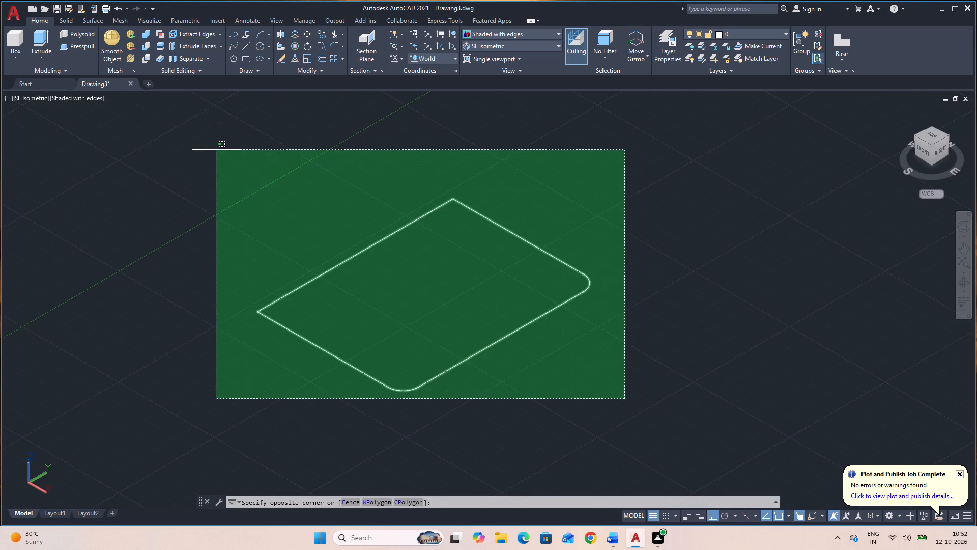
{"action": "left_click", "coordinate": [189, 153]}
{"action": "key", "text": "j"}
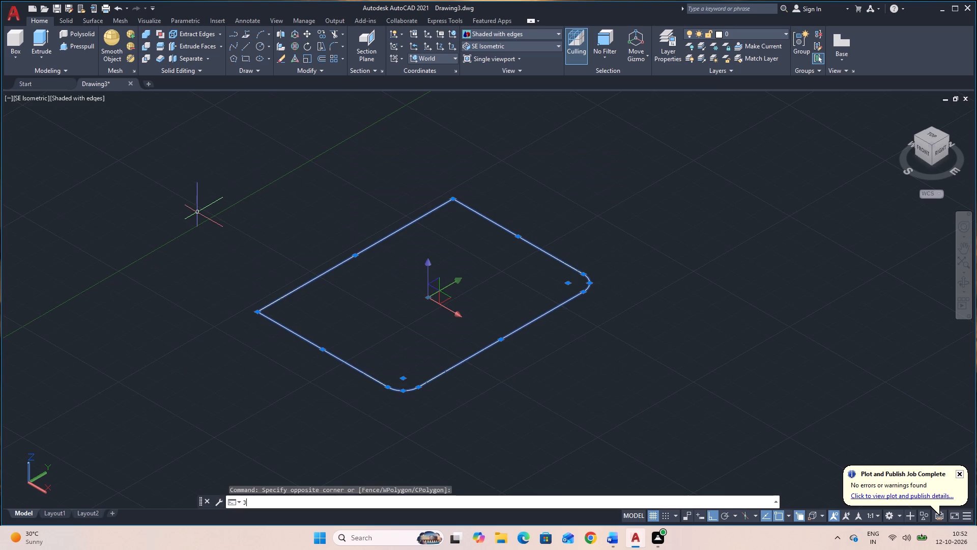
{"action": "key", "text": "Return"}
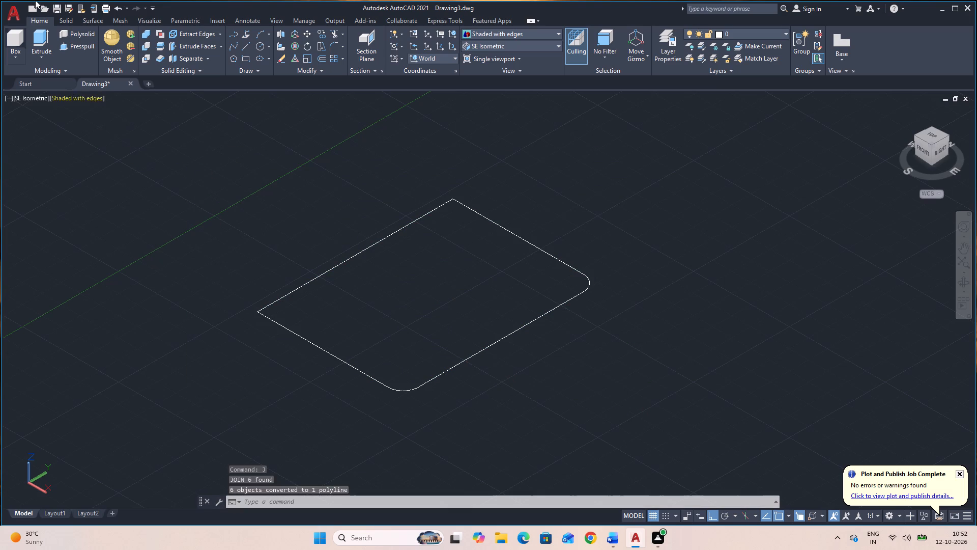
Presspull the joined profile upward to a height of 14.
{"action": "left_click", "coordinate": [76, 47]}
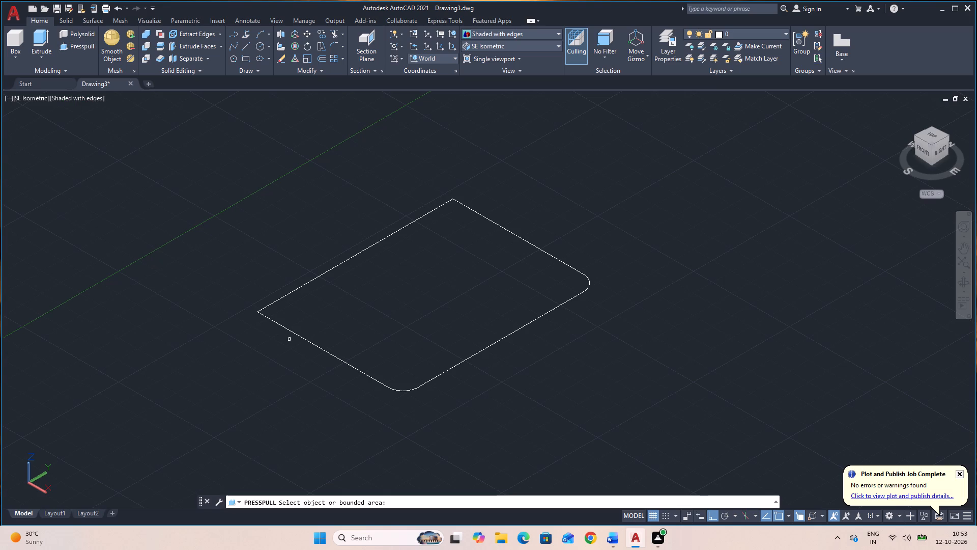
{"action": "left_click", "coordinate": [291, 331]}
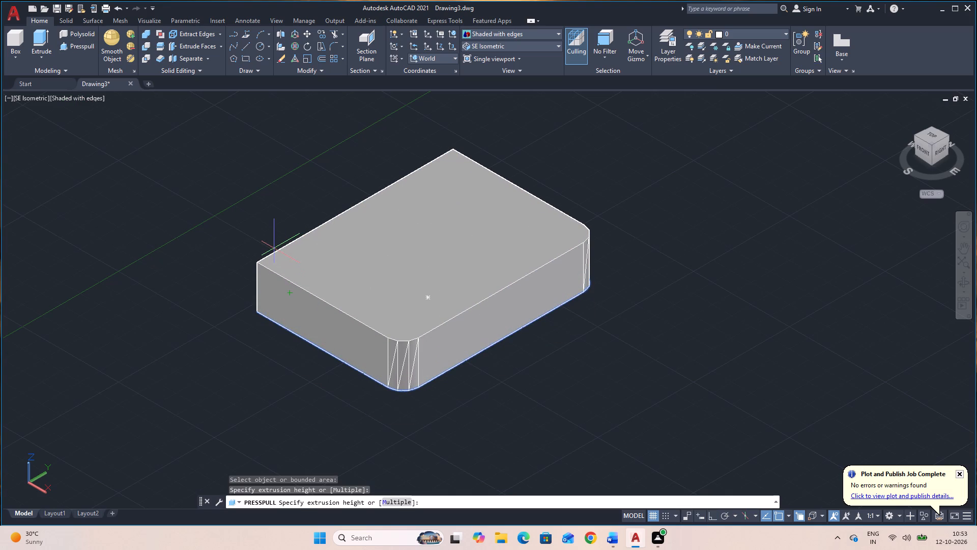
{"action": "type", "text": "14"}
{"action": "key", "text": "Return"}
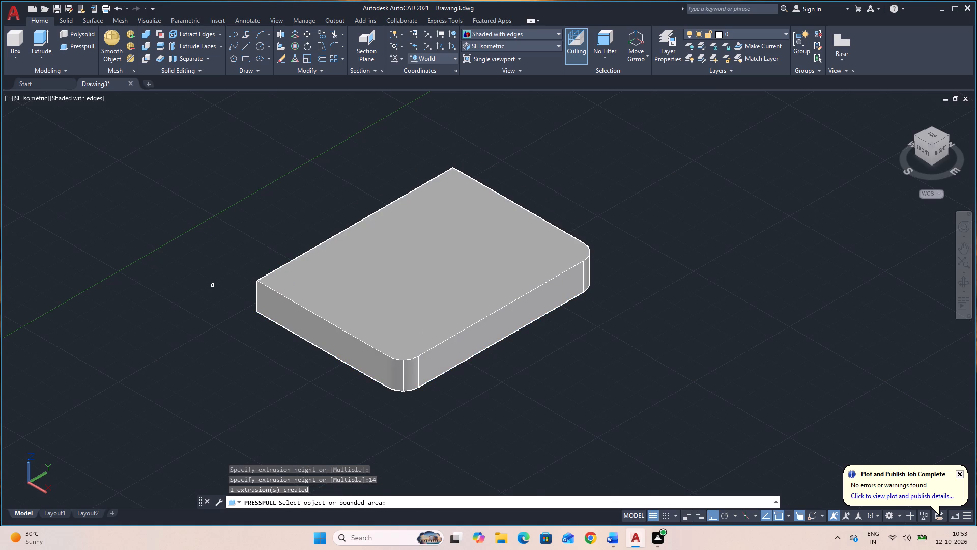
{"action": "key", "text": "Escape"}
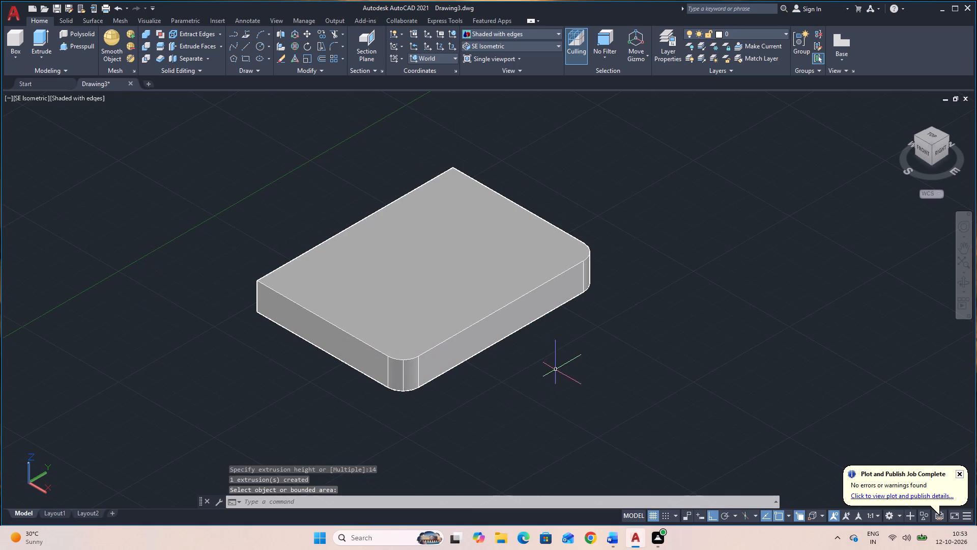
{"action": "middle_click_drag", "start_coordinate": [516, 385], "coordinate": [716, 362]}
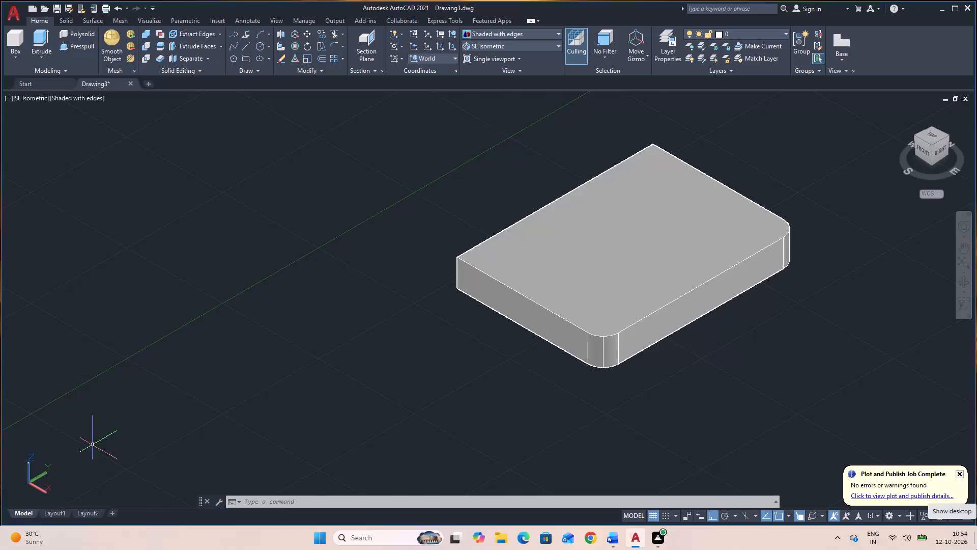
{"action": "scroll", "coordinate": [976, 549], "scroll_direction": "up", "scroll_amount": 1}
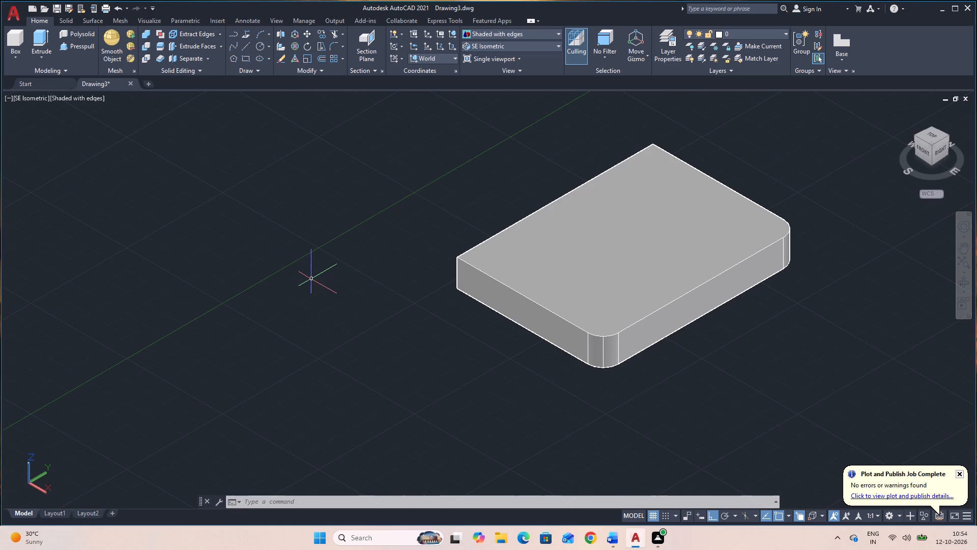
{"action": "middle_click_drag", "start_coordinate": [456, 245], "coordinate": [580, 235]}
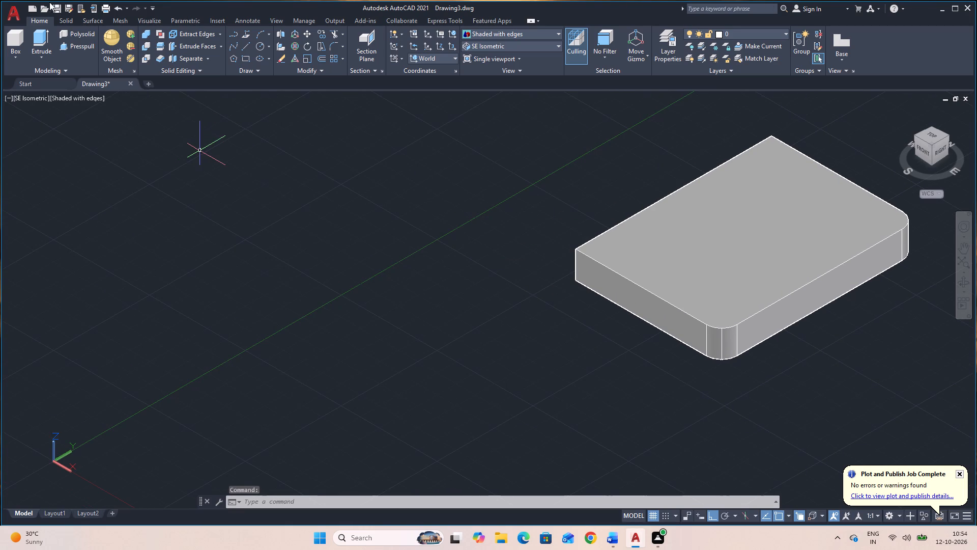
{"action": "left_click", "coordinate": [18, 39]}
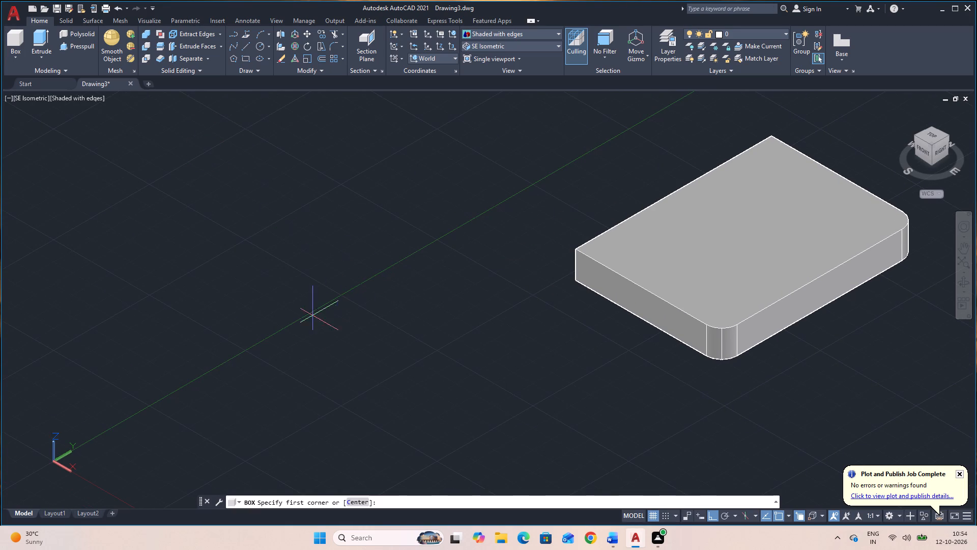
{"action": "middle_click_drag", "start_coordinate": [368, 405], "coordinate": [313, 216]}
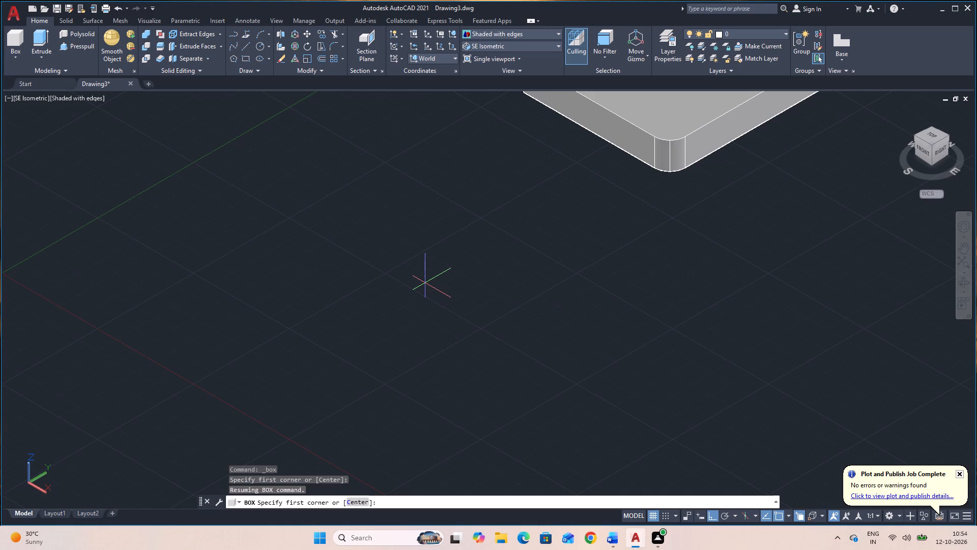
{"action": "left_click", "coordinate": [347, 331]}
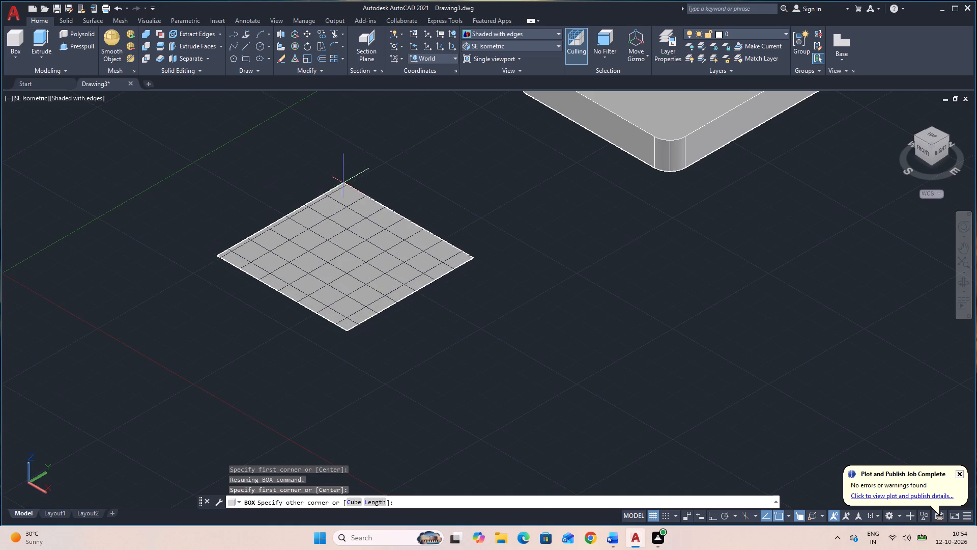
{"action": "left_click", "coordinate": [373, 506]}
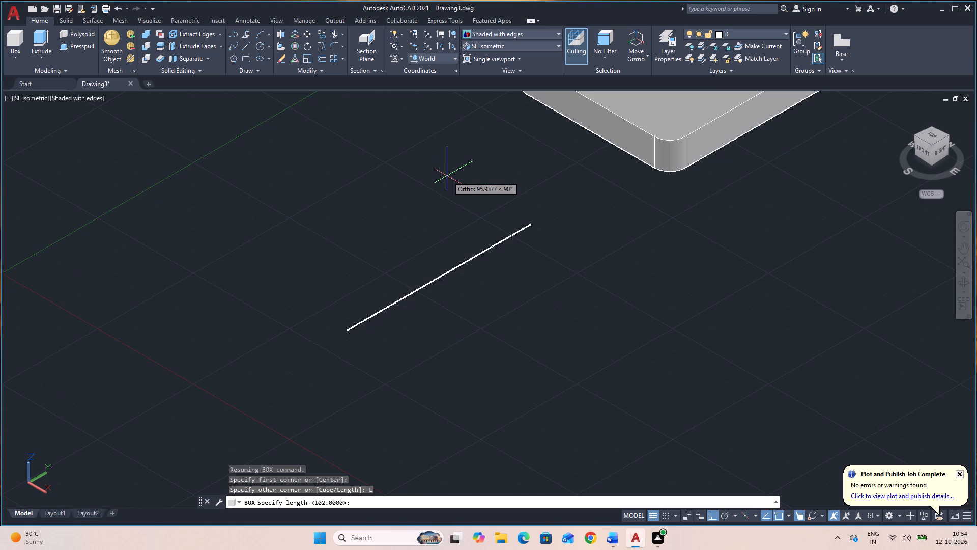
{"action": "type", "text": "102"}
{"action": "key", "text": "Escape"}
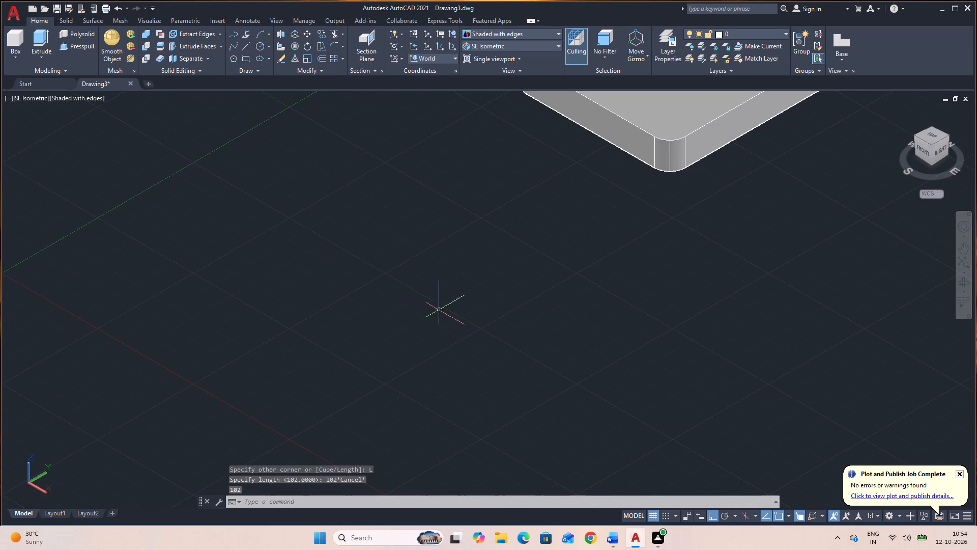
Draw a closed vertical rectangle of lines, 61 high and 102 long, in the empty space in front of the base plate.
{"action": "key", "text": "l"}
{"action": "key", "text": "space"}
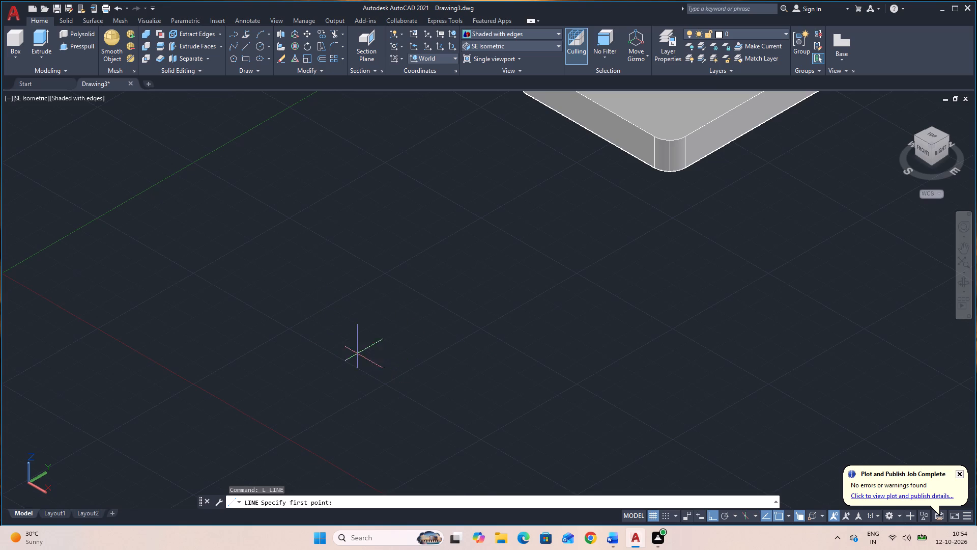
{"action": "left_click", "coordinate": [355, 364]}
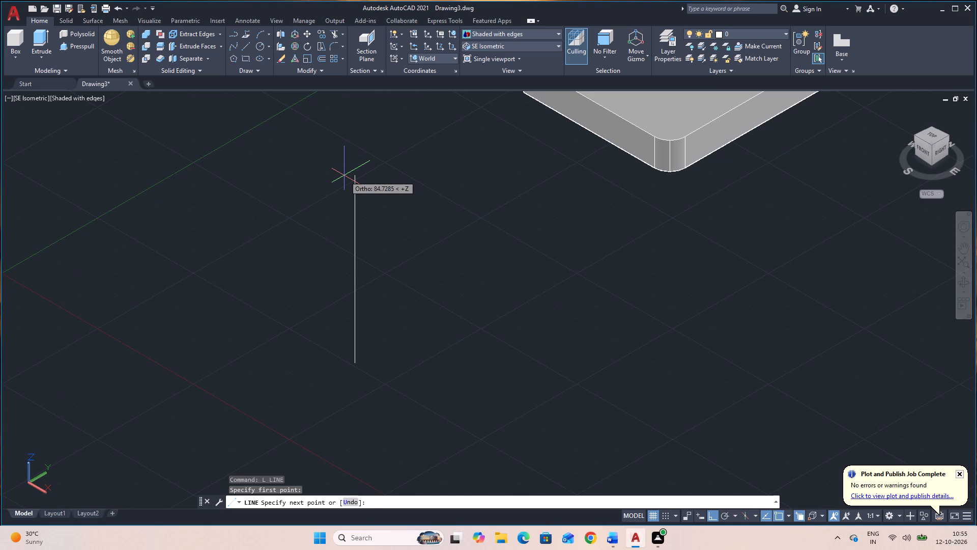
{"action": "type", "text": "61"}
{"action": "key", "text": "Return"}
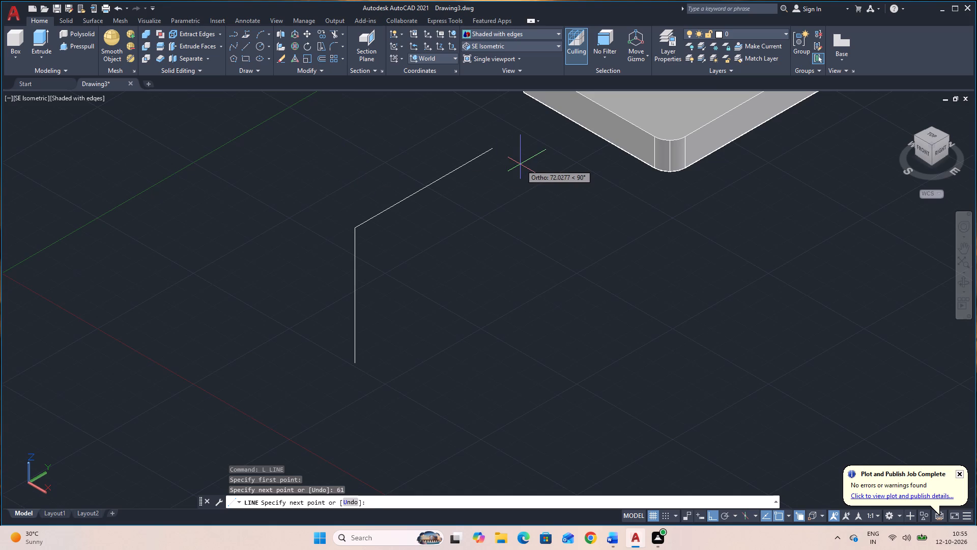
{"action": "type", "text": "102"}
{"action": "key", "text": "Return"}
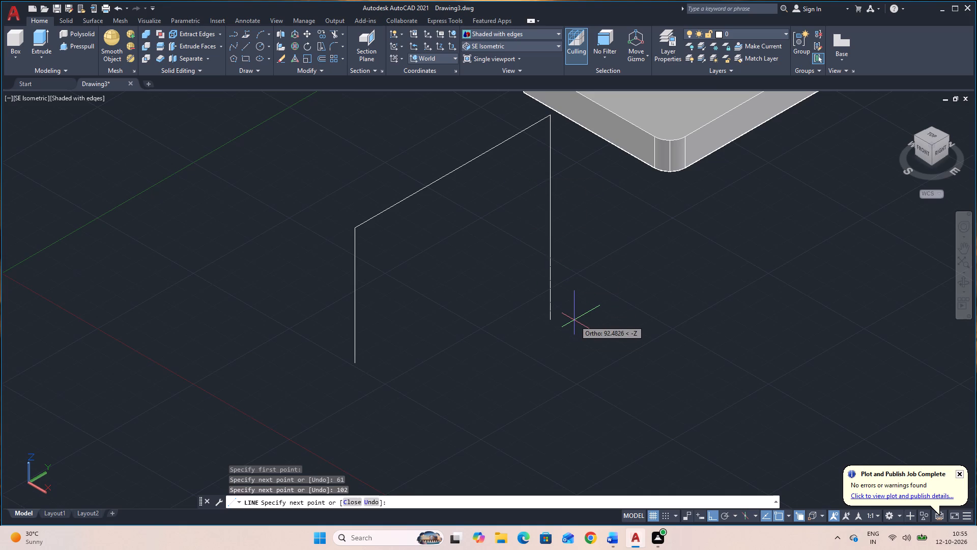
{"action": "type", "text": "61"}
{"action": "key", "text": "Return"}
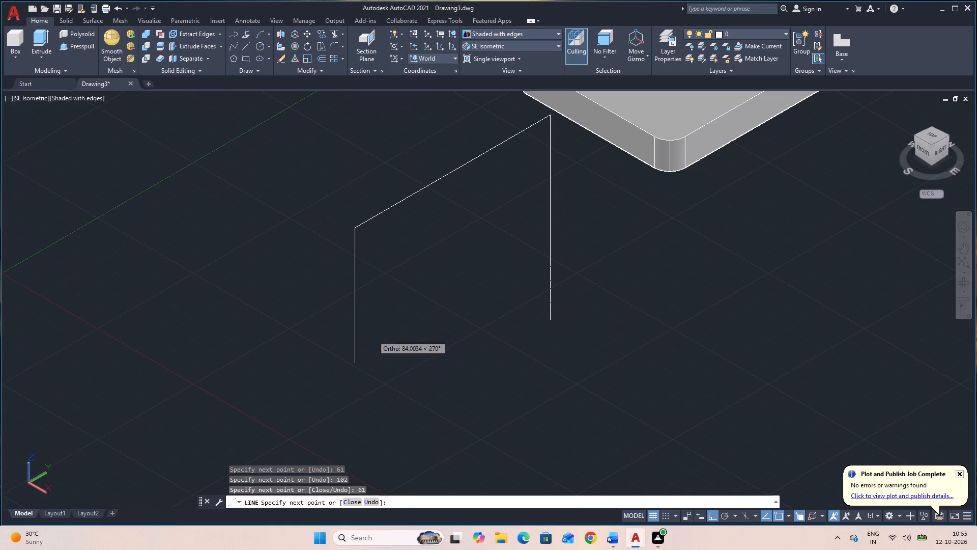
{"action": "left_click", "coordinate": [356, 364]}
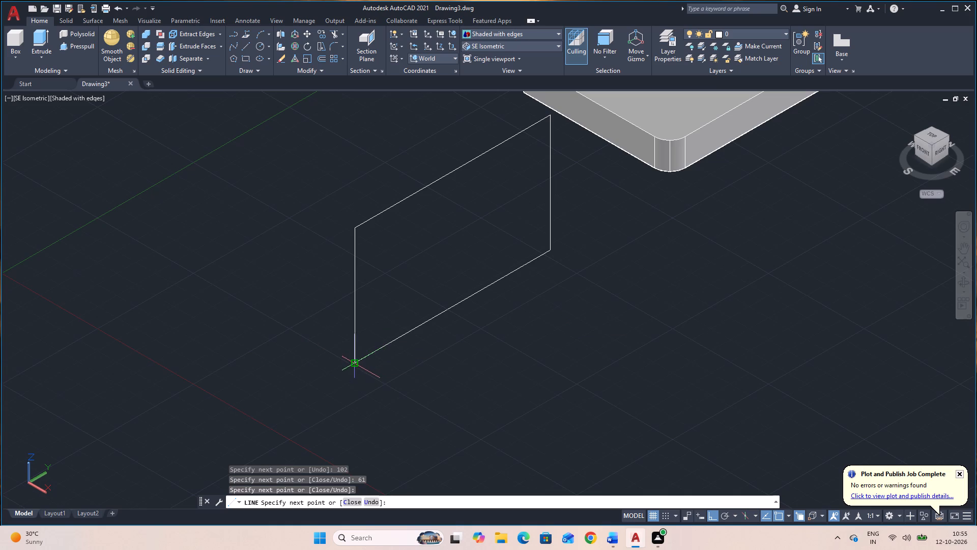
{"action": "key", "text": "Escape"}
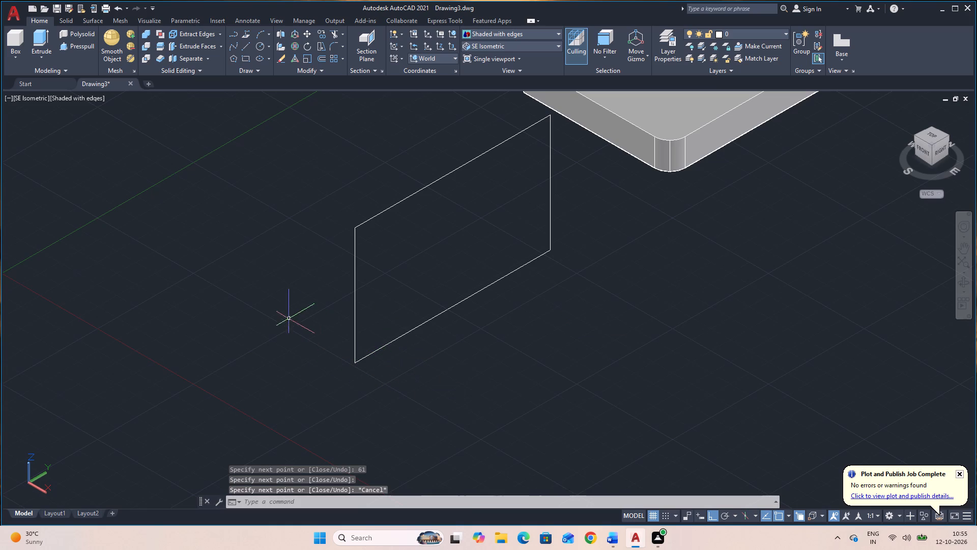
Fillet the two upper corners of the vertical rectangle with a radius of 8.
{"action": "left_click", "coordinate": [334, 45]}
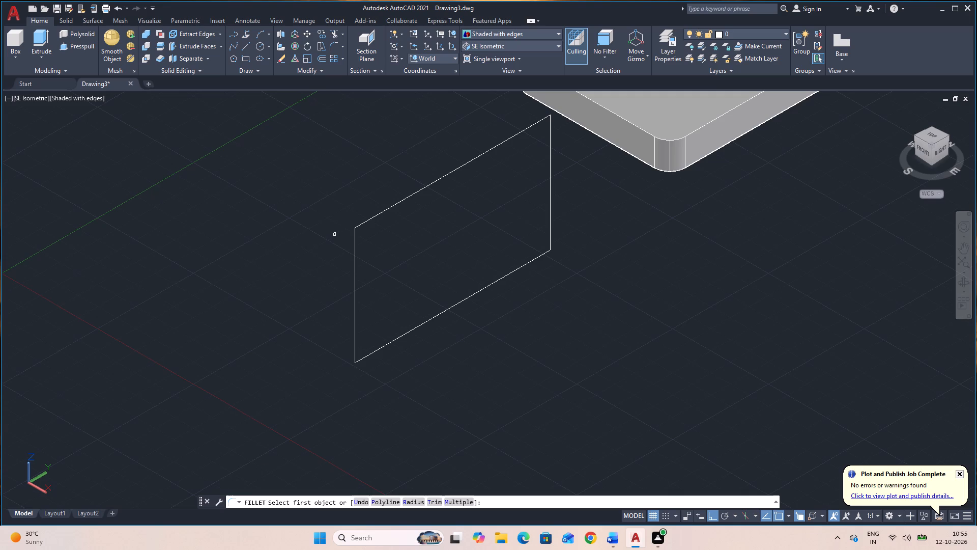
{"action": "key", "text": "space"}
{"action": "key", "text": "space"}
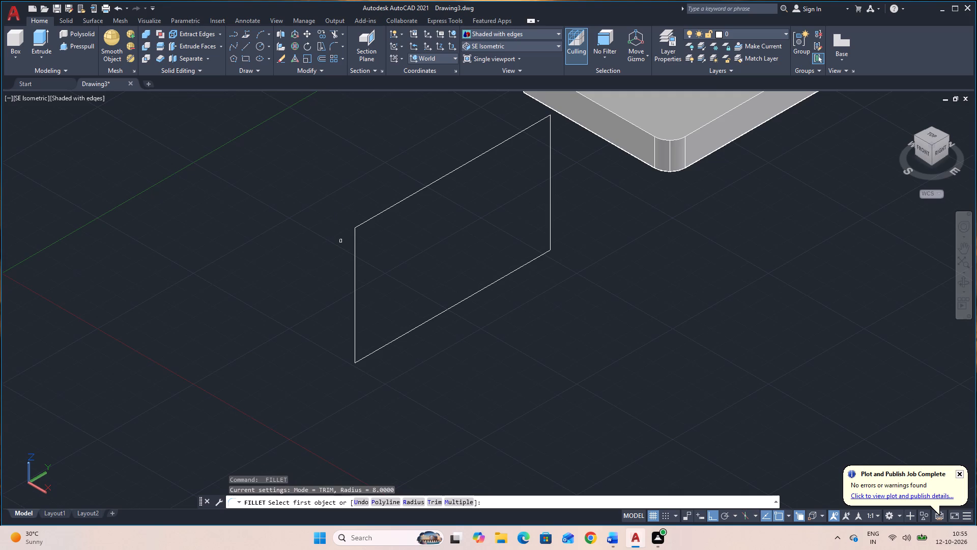
{"action": "left_click", "coordinate": [378, 214]}
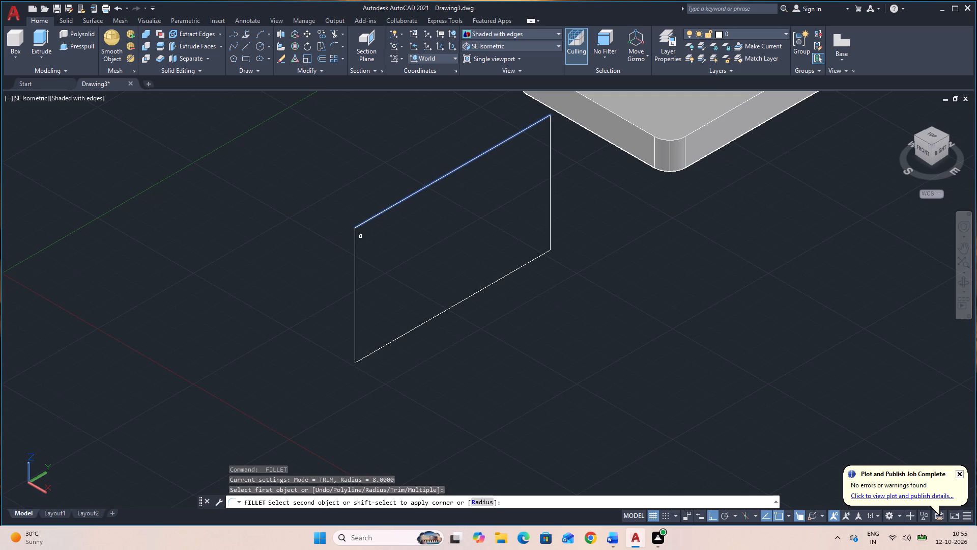
{"action": "left_click", "coordinate": [355, 240]}
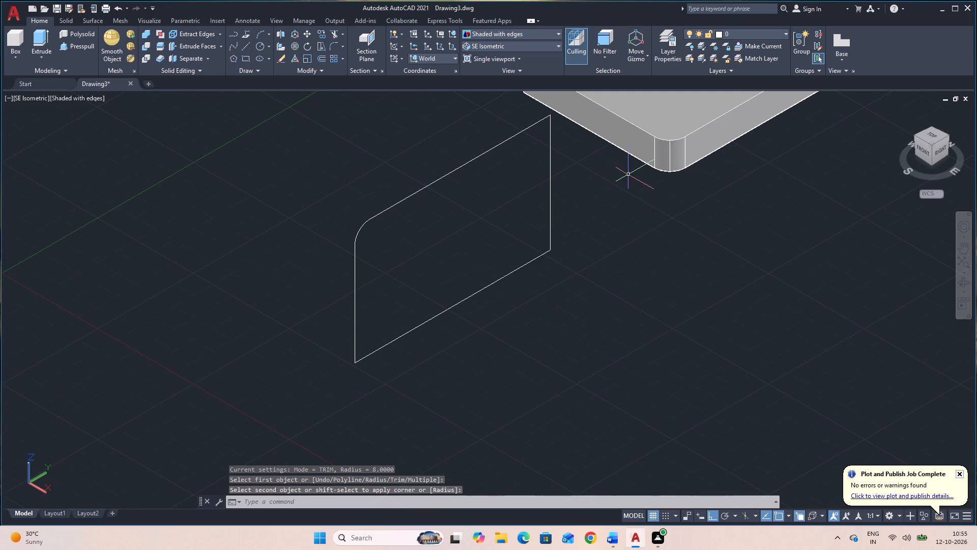
{"action": "key", "text": "space"}
{"action": "left_click", "coordinate": [551, 183]}
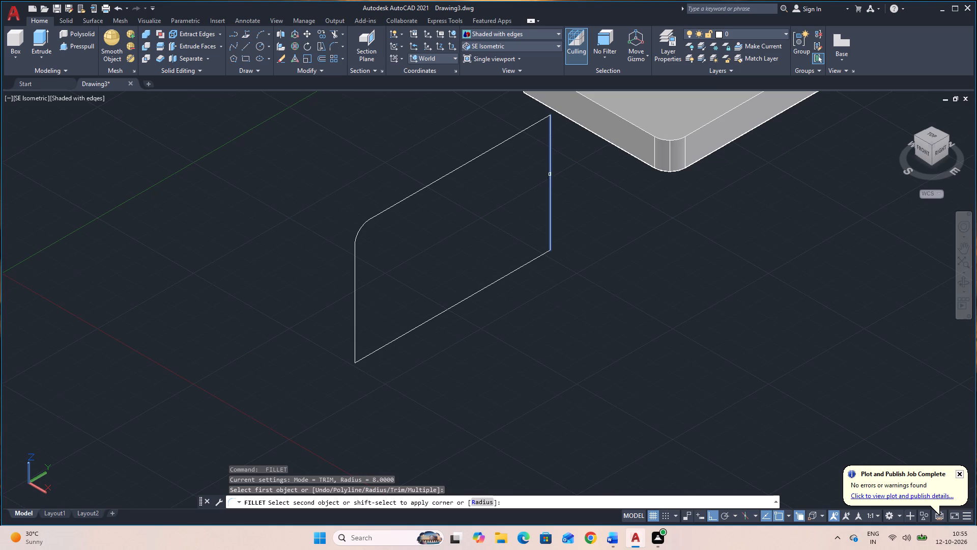
{"action": "left_click", "coordinate": [534, 124]}
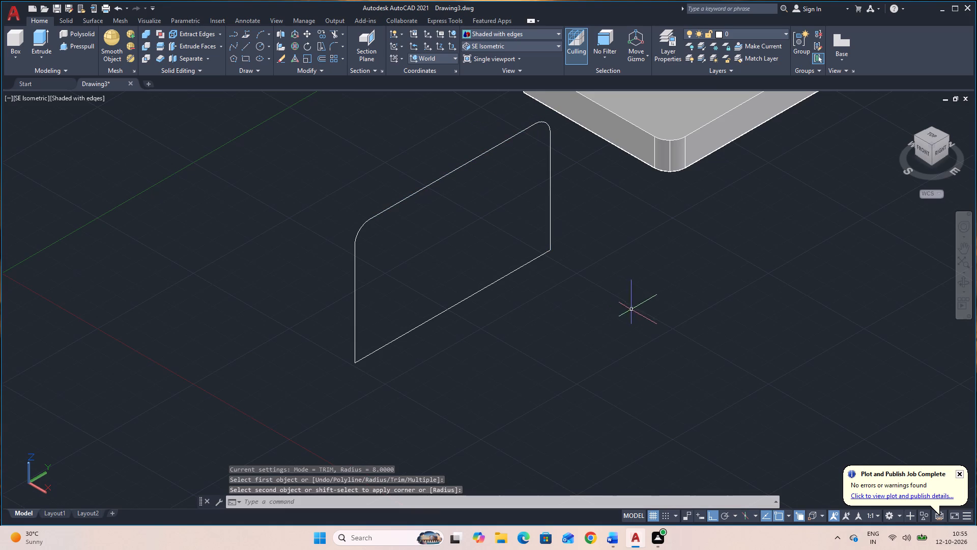
Join the vertical profile's lines and both fillet arcs into one closed curve.
{"action": "left_click_drag", "start_coordinate": [606, 302], "coordinate": [601, 299]}
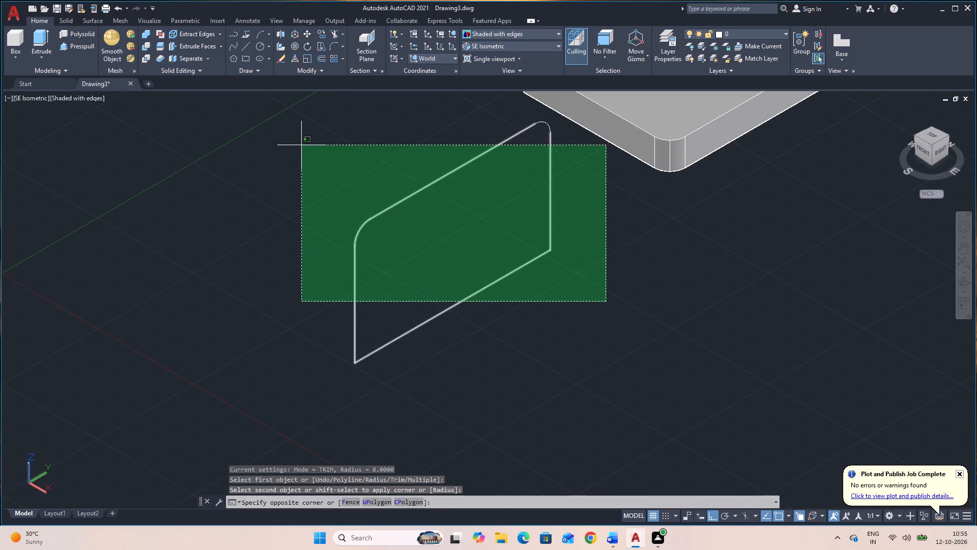
{"action": "left_click", "coordinate": [305, 122]}
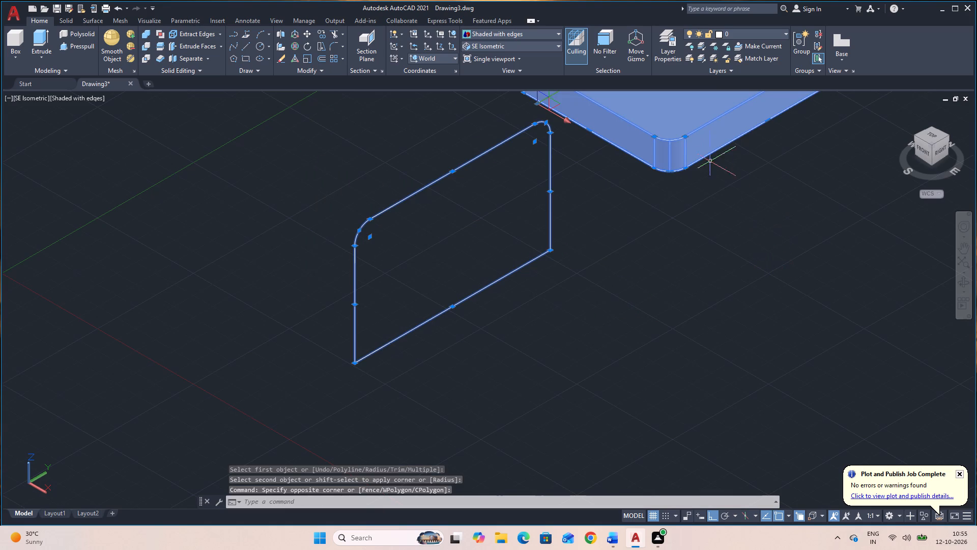
{"action": "left_click", "coordinate": [694, 146], "text": "shift"}
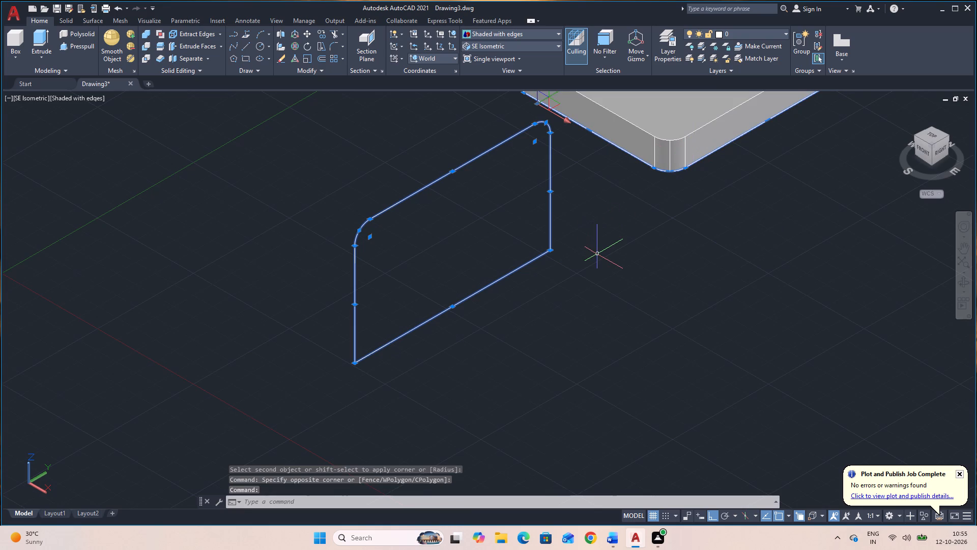
{"action": "key", "text": "j"}
{"action": "key", "text": "space"}
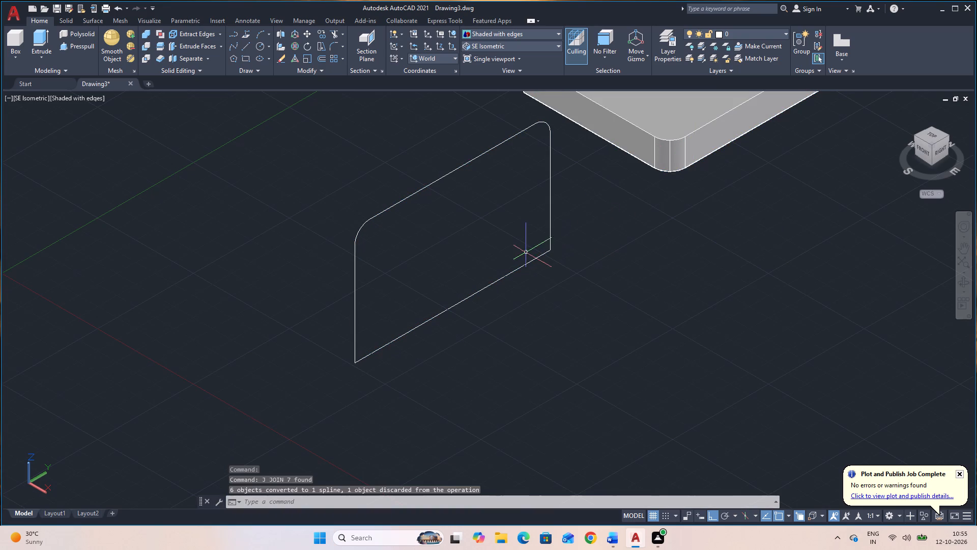
{"action": "left_click", "coordinate": [536, 258]}
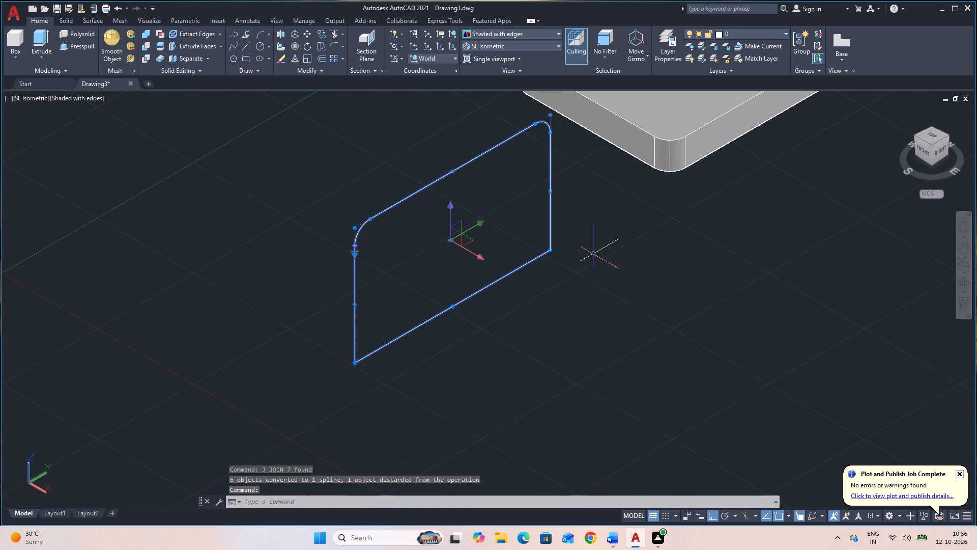
{"action": "middle_click_drag", "start_coordinate": [598, 264], "coordinate": [565, 278]}
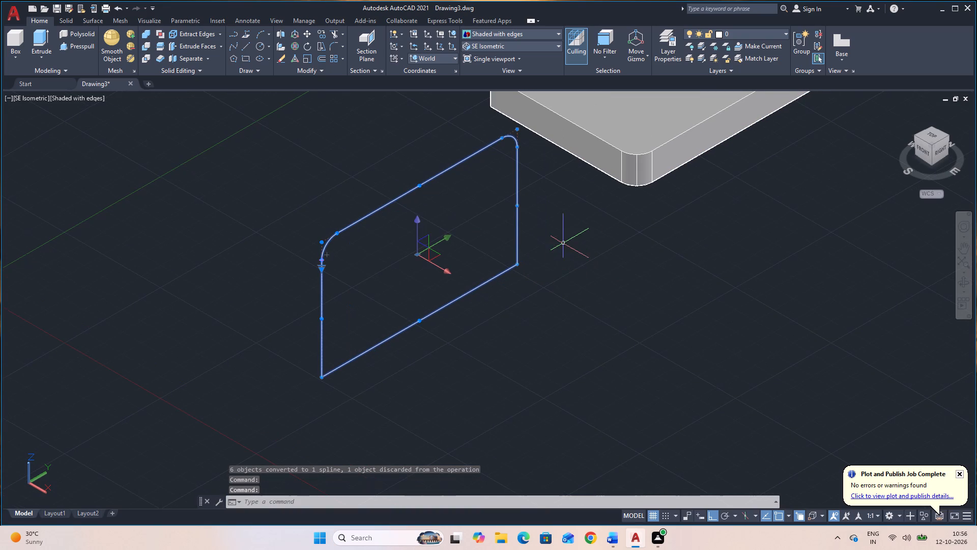
{"action": "key", "text": "Escape"}
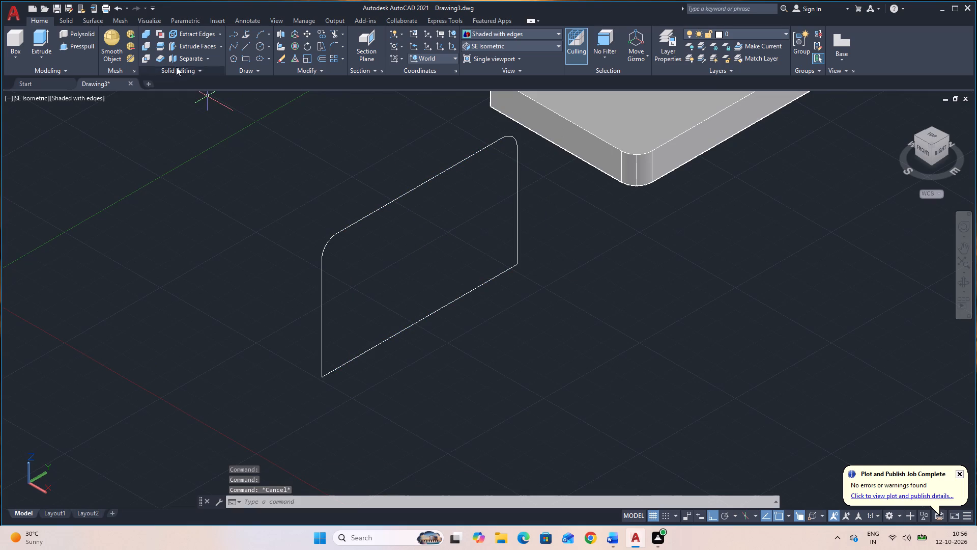
Presspull the joined vertical profile to a thickness of 14.
{"action": "left_click", "coordinate": [86, 45]}
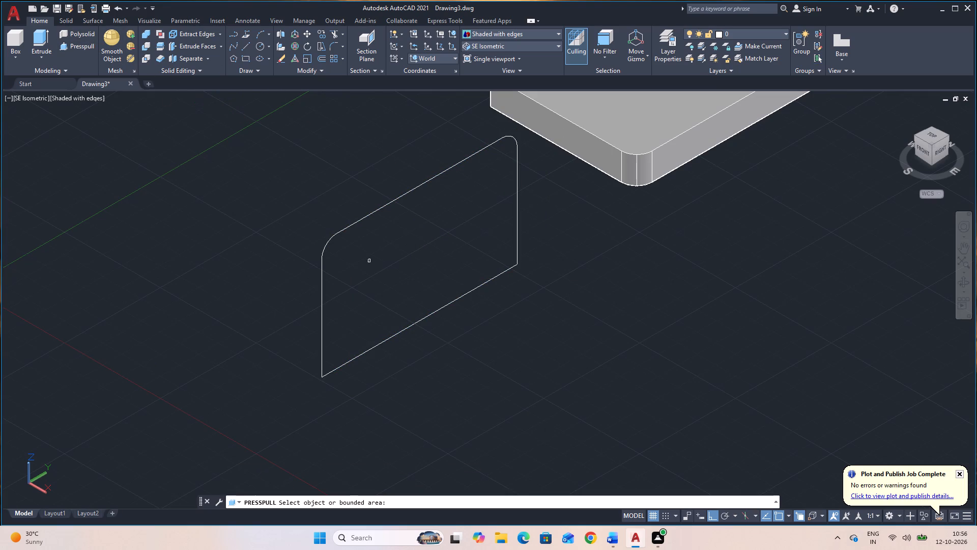
{"action": "left_click", "coordinate": [326, 250]}
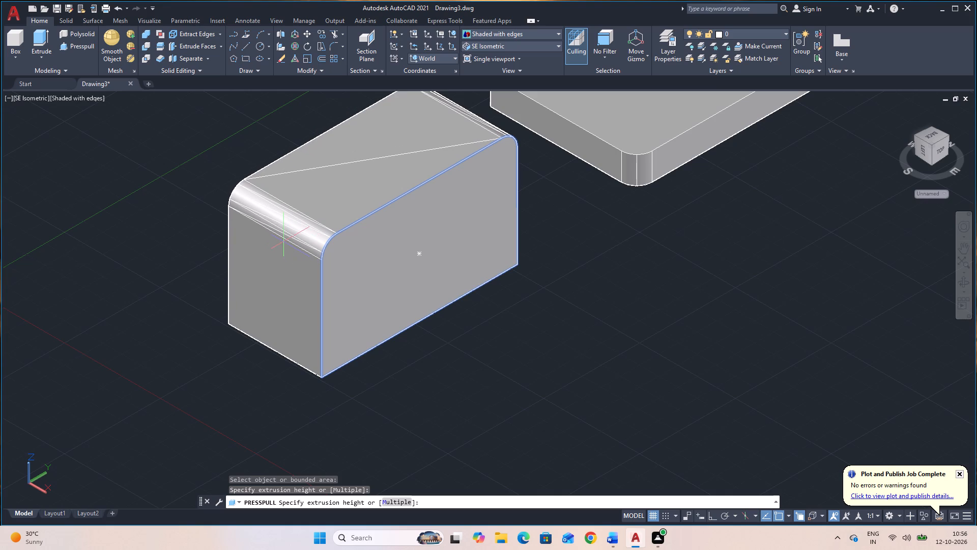
{"action": "type", "text": "14"}
{"action": "key", "text": "Return"}
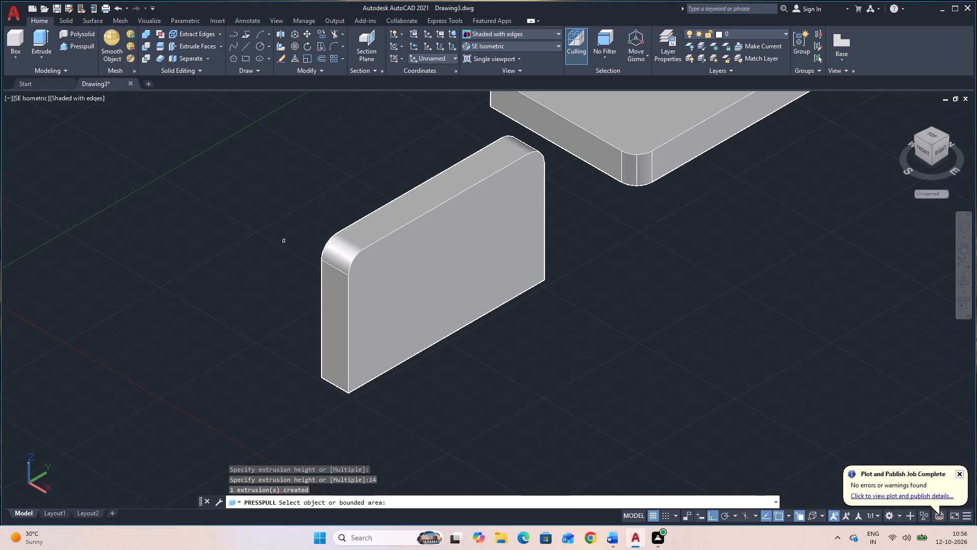
{"action": "key", "text": "Escape"}
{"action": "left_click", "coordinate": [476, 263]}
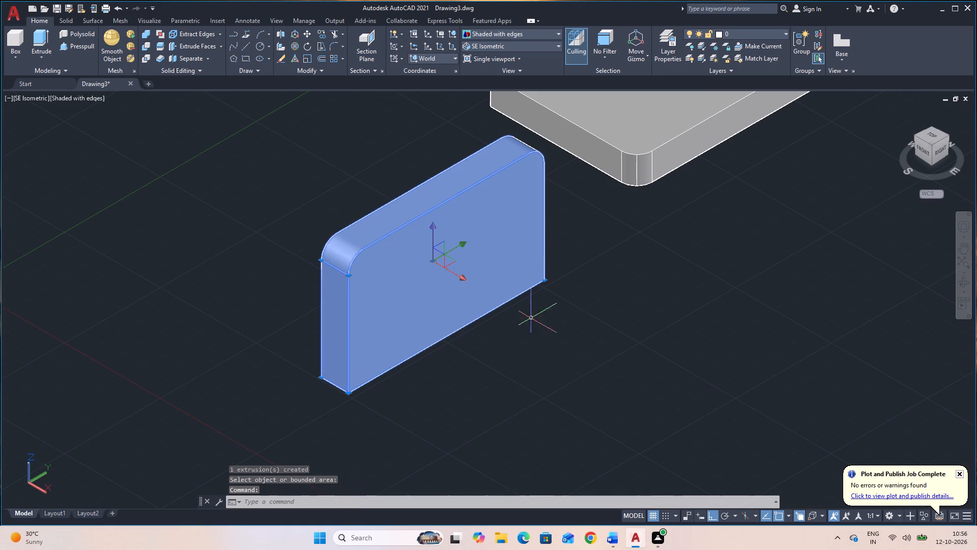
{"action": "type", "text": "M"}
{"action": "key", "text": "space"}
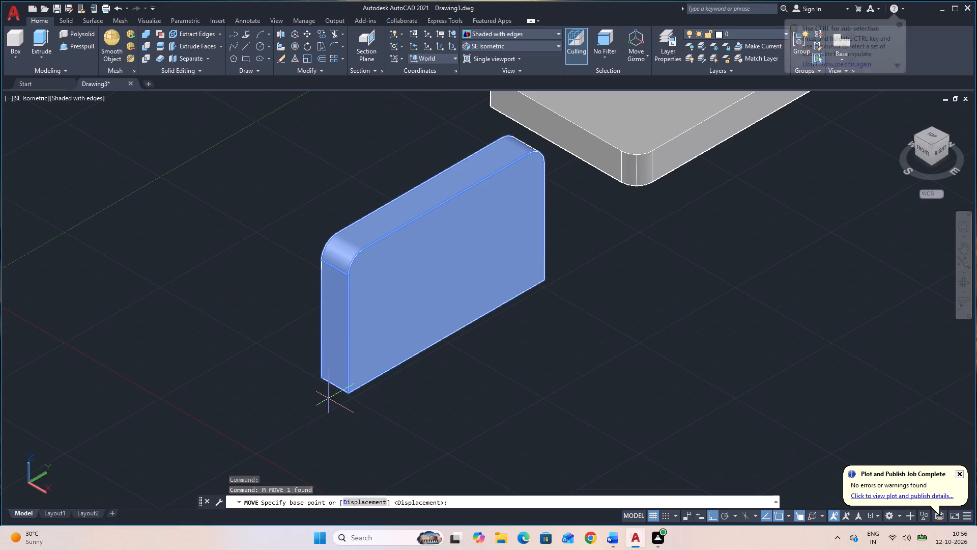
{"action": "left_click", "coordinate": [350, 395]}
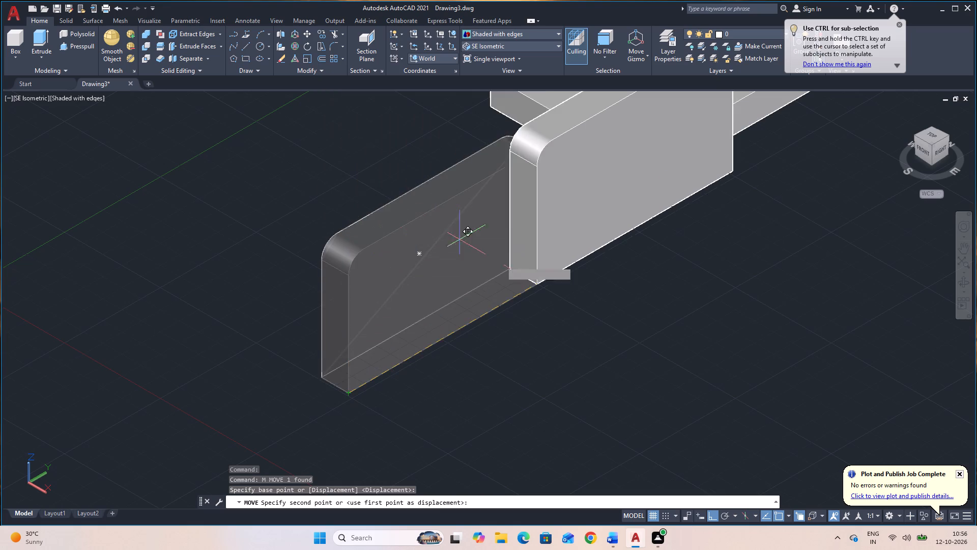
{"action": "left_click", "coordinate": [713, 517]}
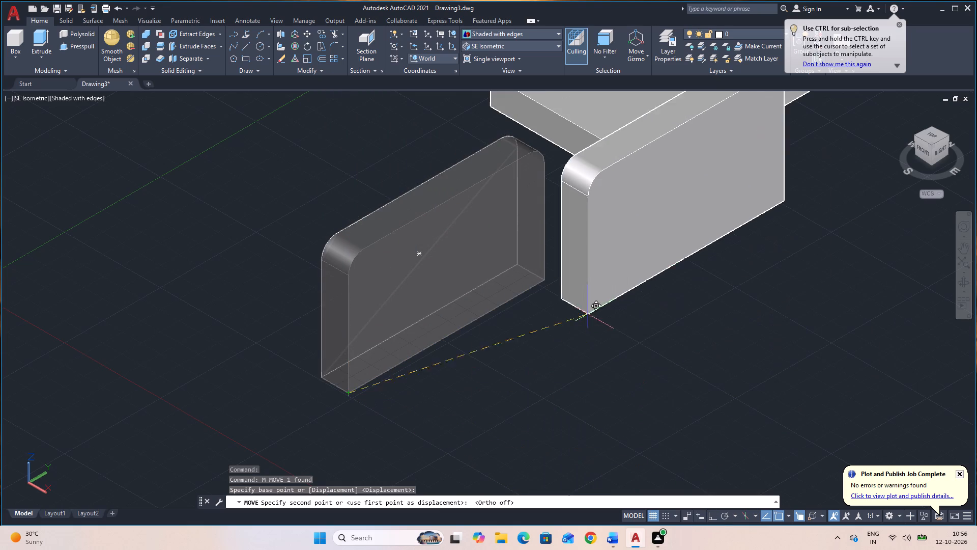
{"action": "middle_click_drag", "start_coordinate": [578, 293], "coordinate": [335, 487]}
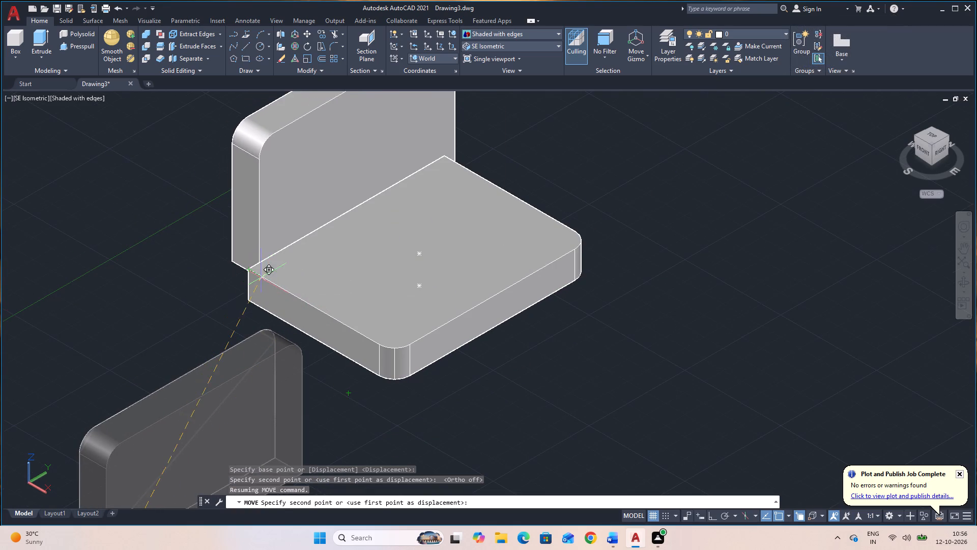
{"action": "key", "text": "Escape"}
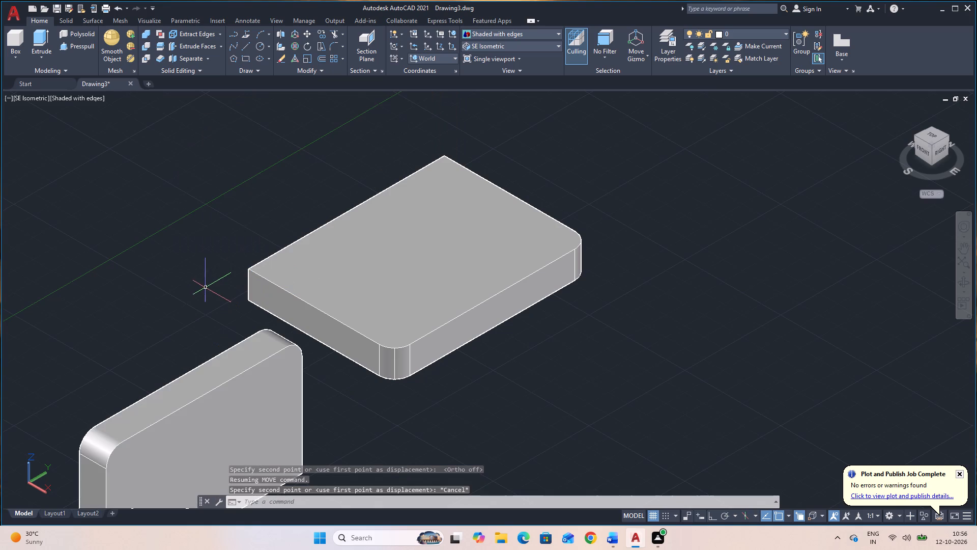
Move the upright plate by its bottom rear corner onto the matching top corner at the base plate's square-cornered back edge.
{"action": "middle_click_drag", "start_coordinate": [199, 309], "coordinate": [307, 228]}
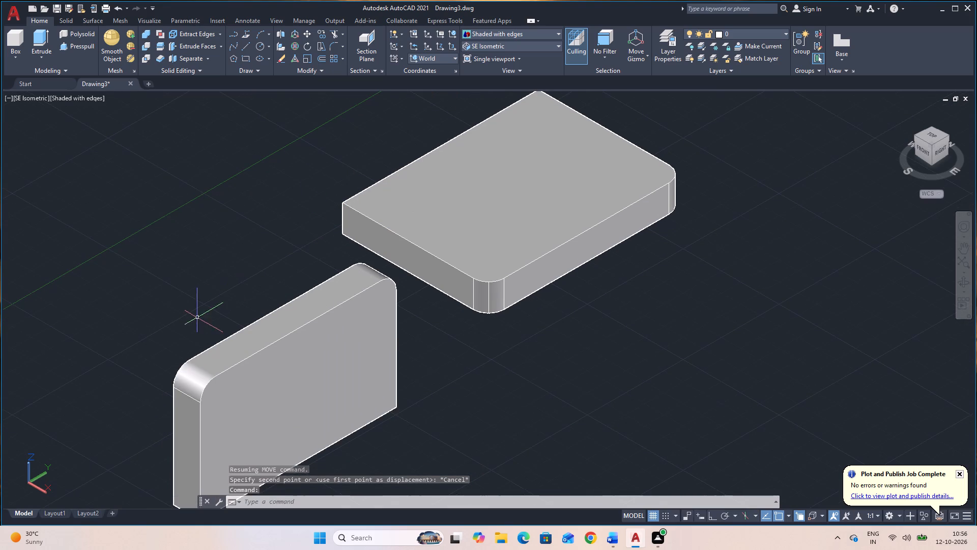
{"action": "middle_click_drag", "start_coordinate": [225, 299], "coordinate": [280, 216]}
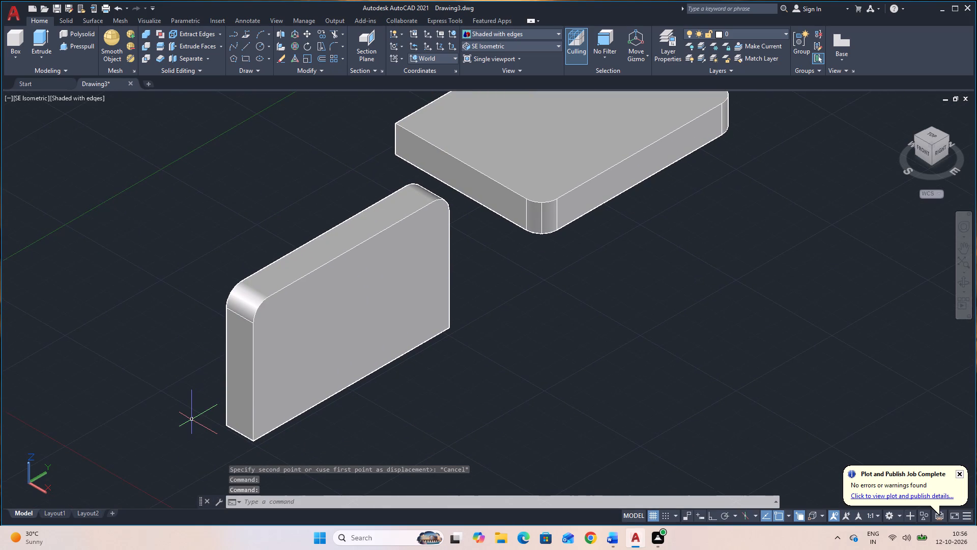
{"action": "left_click", "coordinate": [246, 376]}
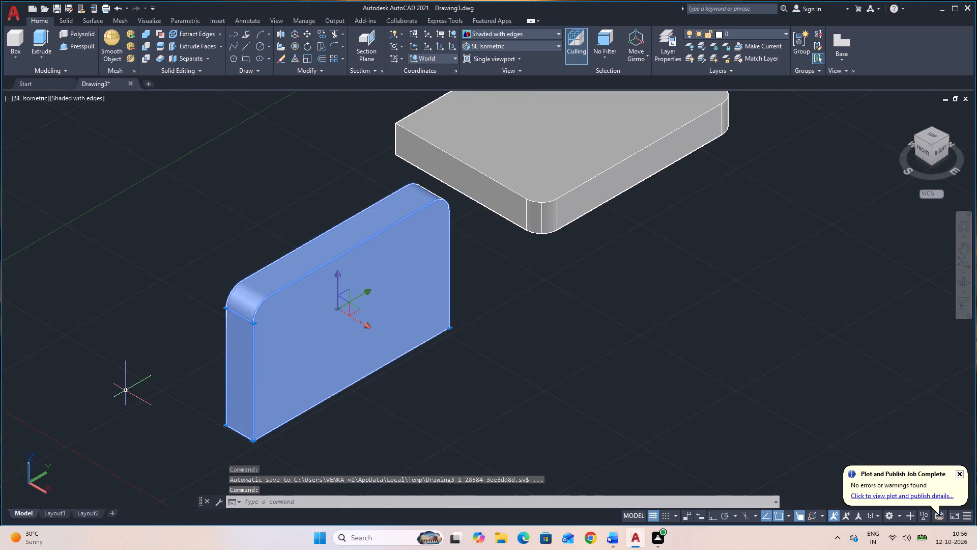
{"action": "key", "text": "m"}
{"action": "key", "text": "space"}
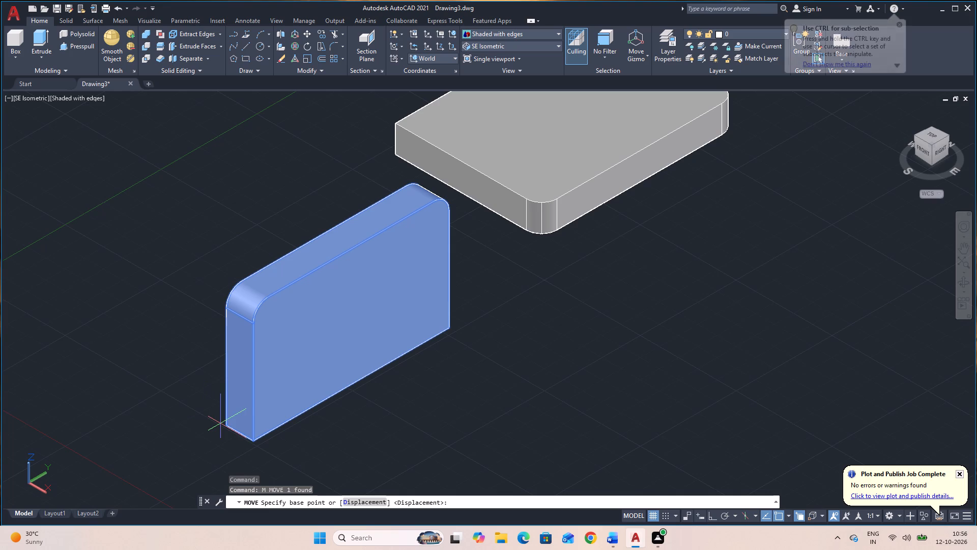
{"action": "left_click", "coordinate": [226, 427]}
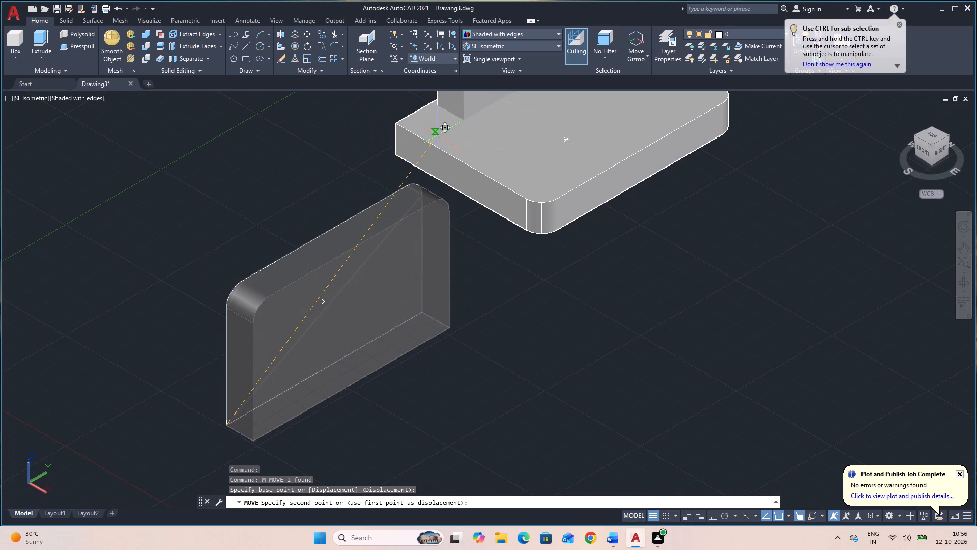
{"action": "left_click", "coordinate": [400, 124]}
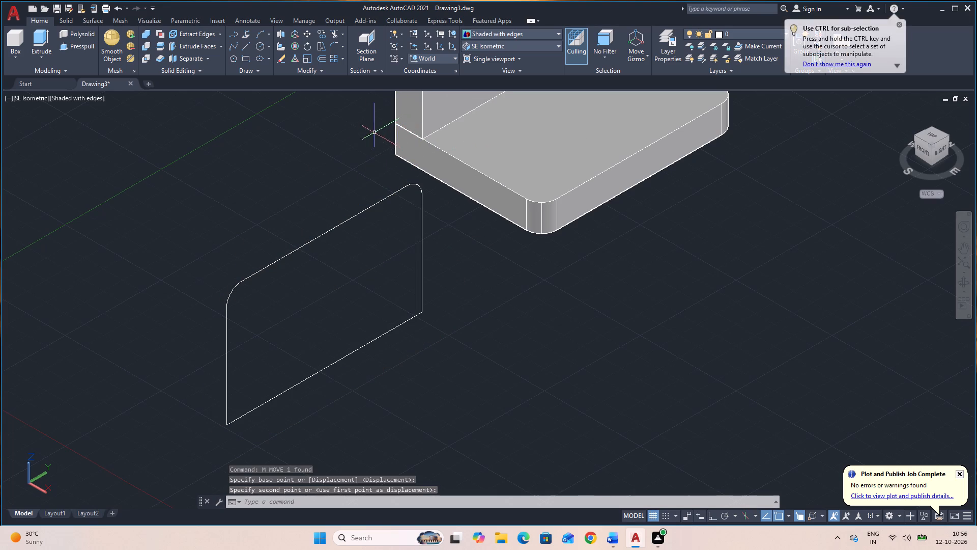
Erase the leftover vertical profile curve in front of the base plate.
{"action": "left_click", "coordinate": [481, 350]}
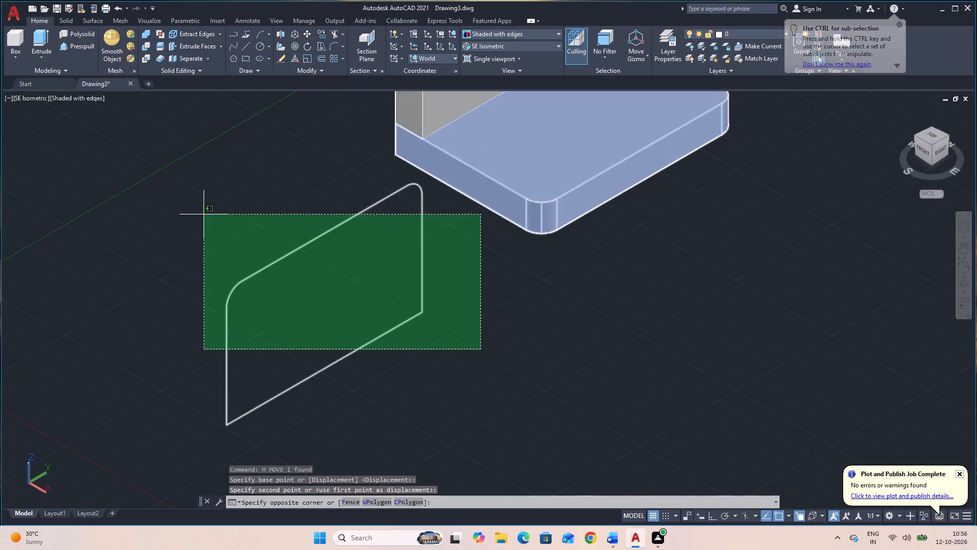
{"action": "left_click", "coordinate": [206, 227]}
{"action": "key", "text": "Delete"}
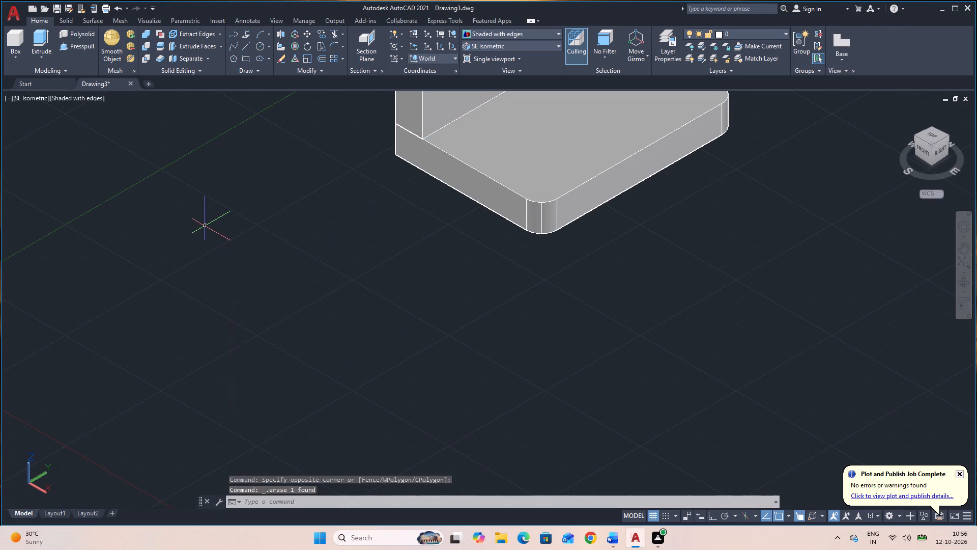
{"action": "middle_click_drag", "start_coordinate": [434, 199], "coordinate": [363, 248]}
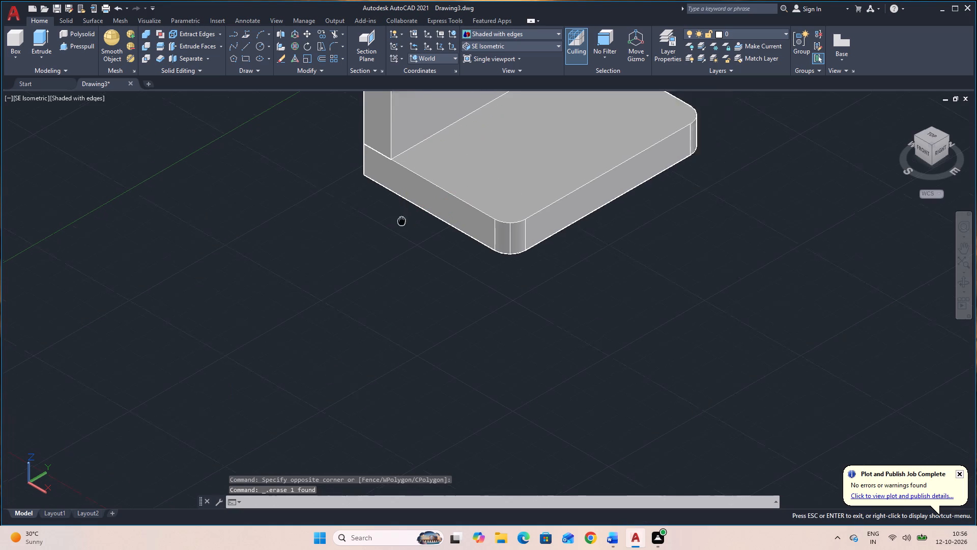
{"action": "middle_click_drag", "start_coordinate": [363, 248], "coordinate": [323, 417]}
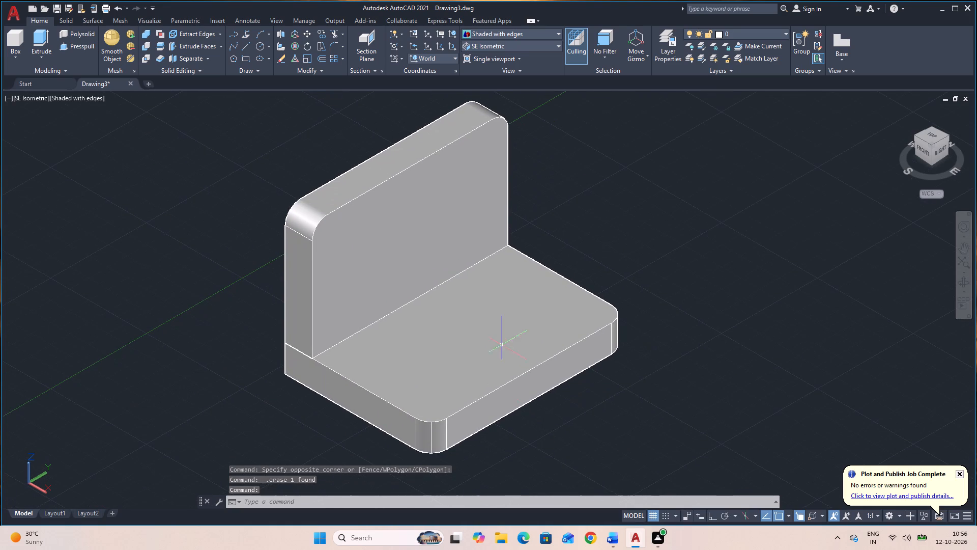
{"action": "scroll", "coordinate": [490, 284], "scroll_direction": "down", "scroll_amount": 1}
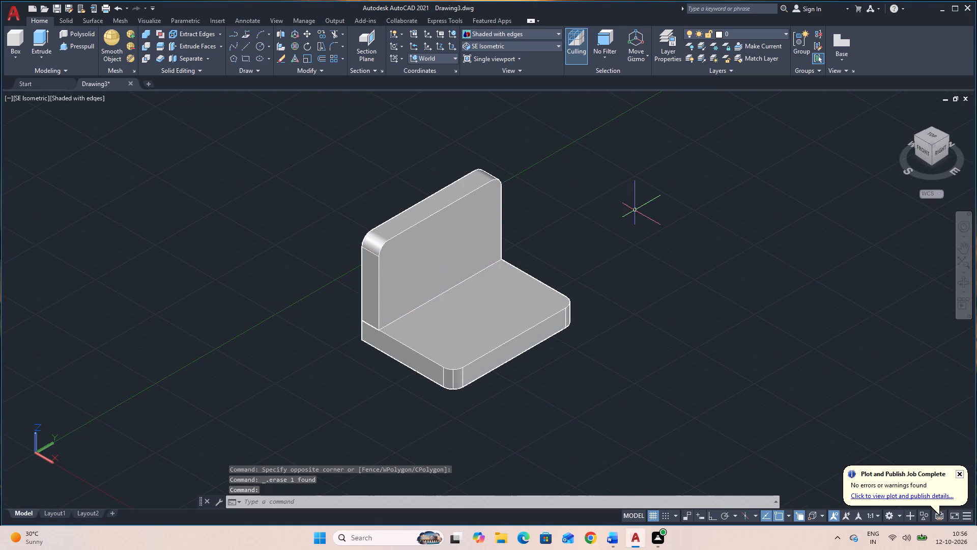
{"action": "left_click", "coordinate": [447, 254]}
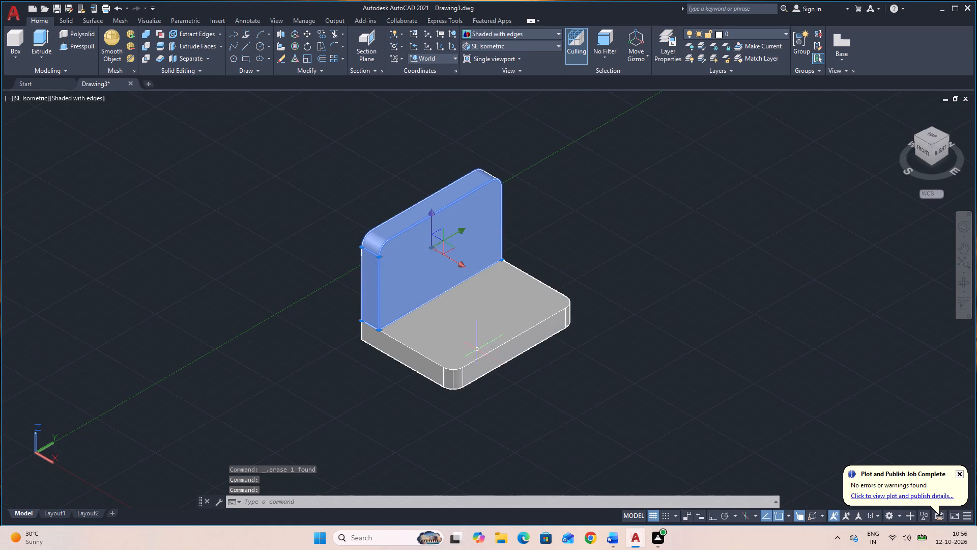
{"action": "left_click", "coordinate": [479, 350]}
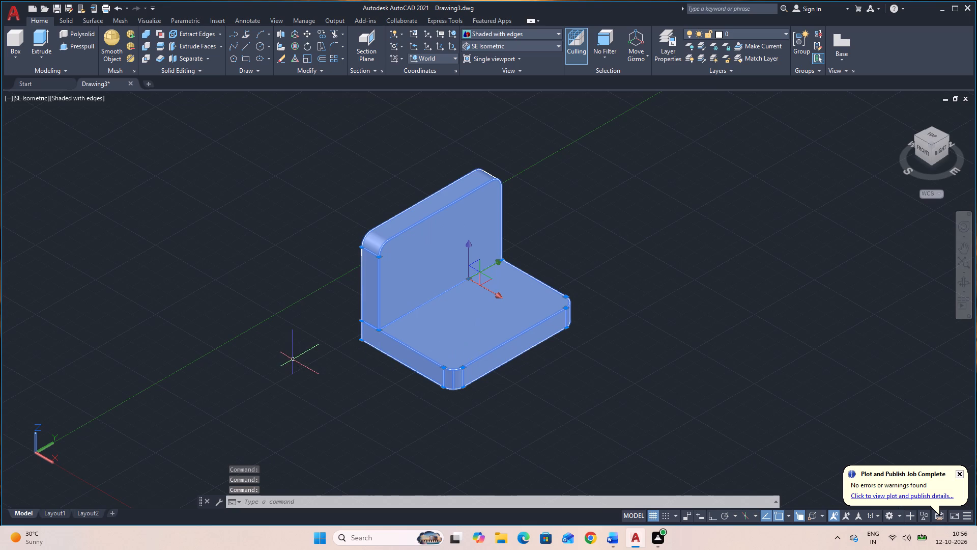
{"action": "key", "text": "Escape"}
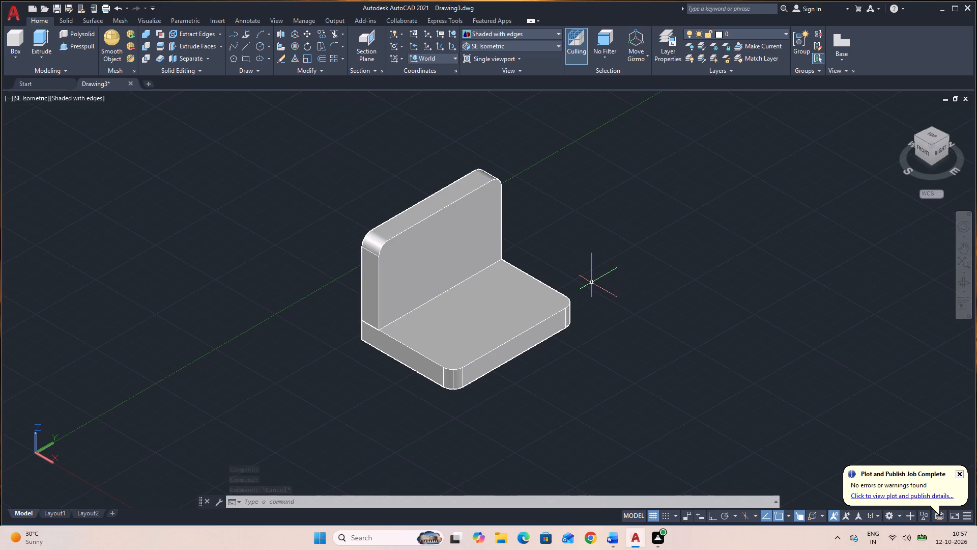
With Ortho on, draw lines from the midpoint of the base plate's outer top edge, 7 toward the near rounded corner and 14 back.
{"action": "key", "text": "l"}
{"action": "key", "text": "space"}
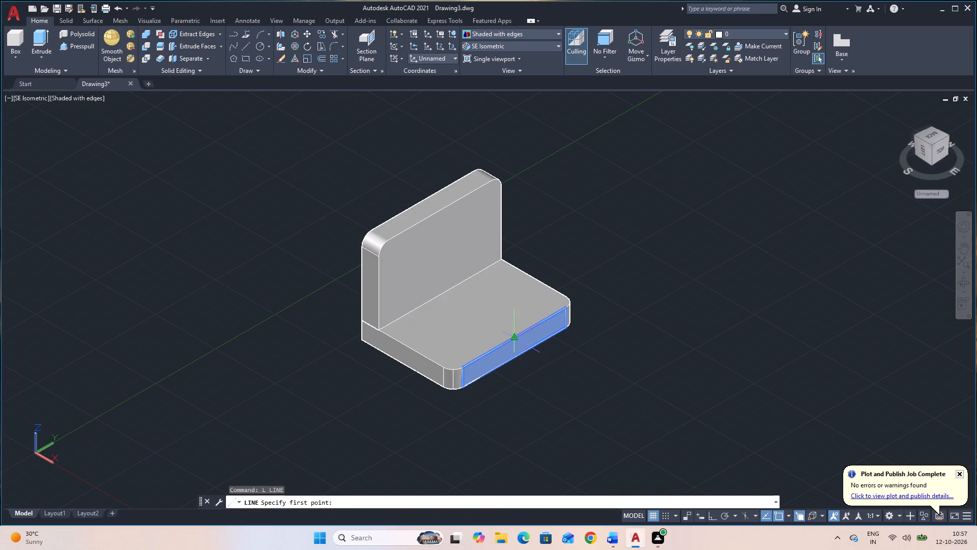
{"action": "left_click", "coordinate": [516, 338]}
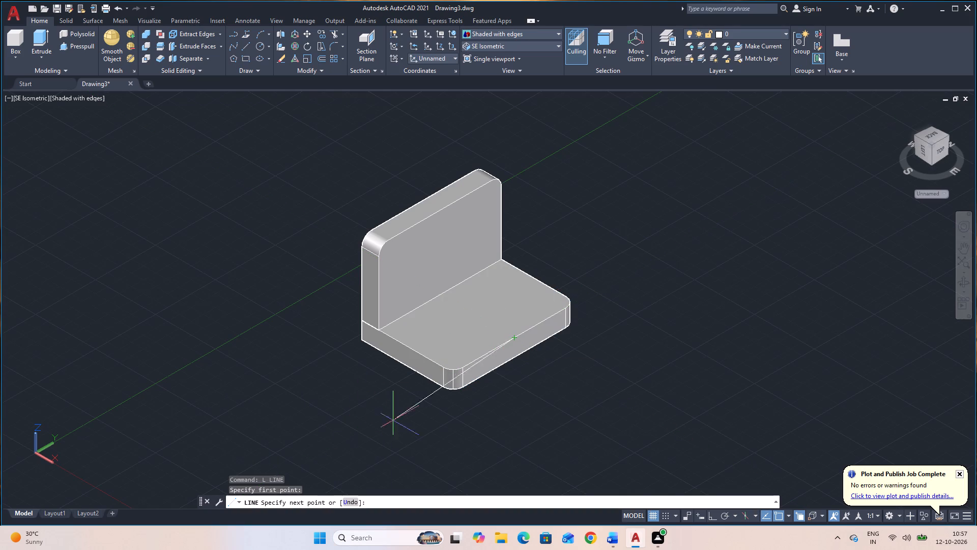
{"action": "left_click", "coordinate": [714, 514]}
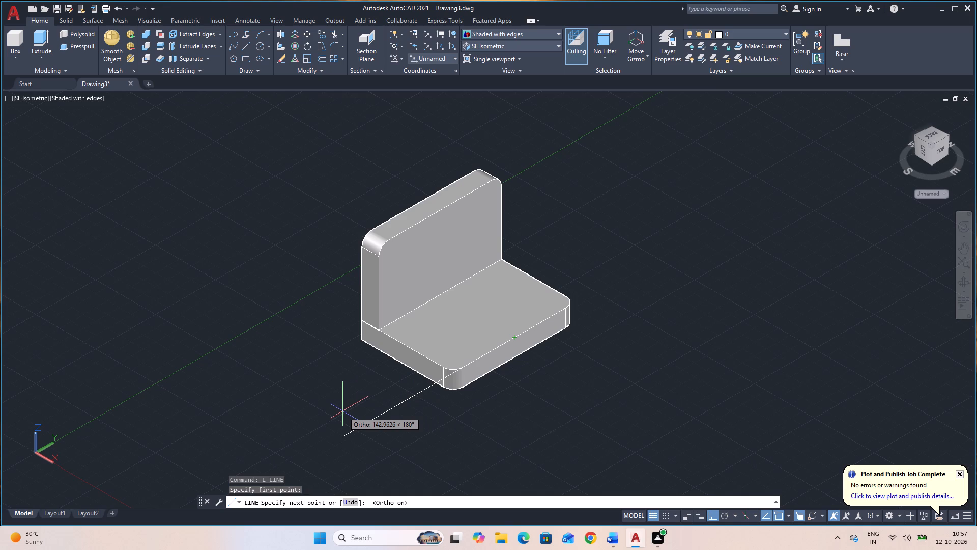
{"action": "key", "text": "7"}
{"action": "key", "text": "Return"}
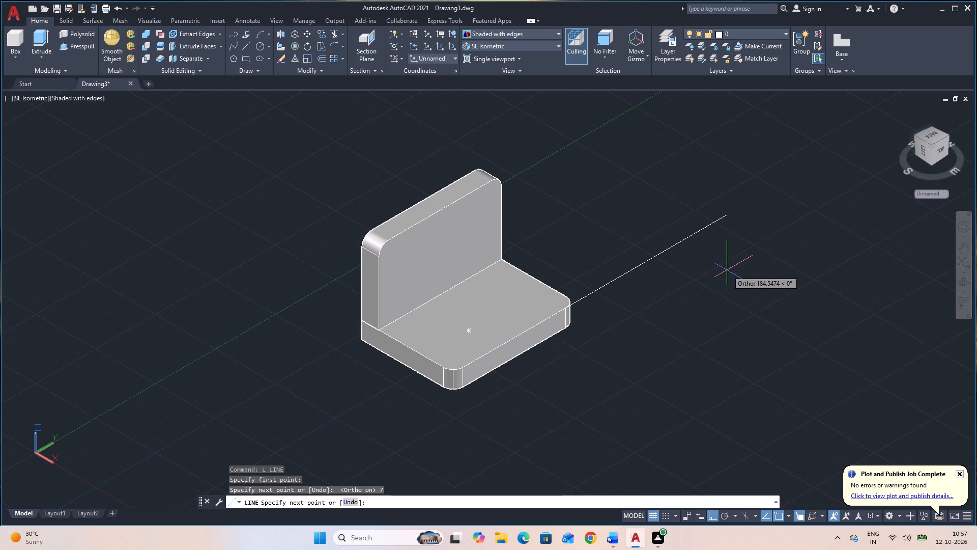
{"action": "type", "text": "14"}
{"action": "key", "text": "Return"}
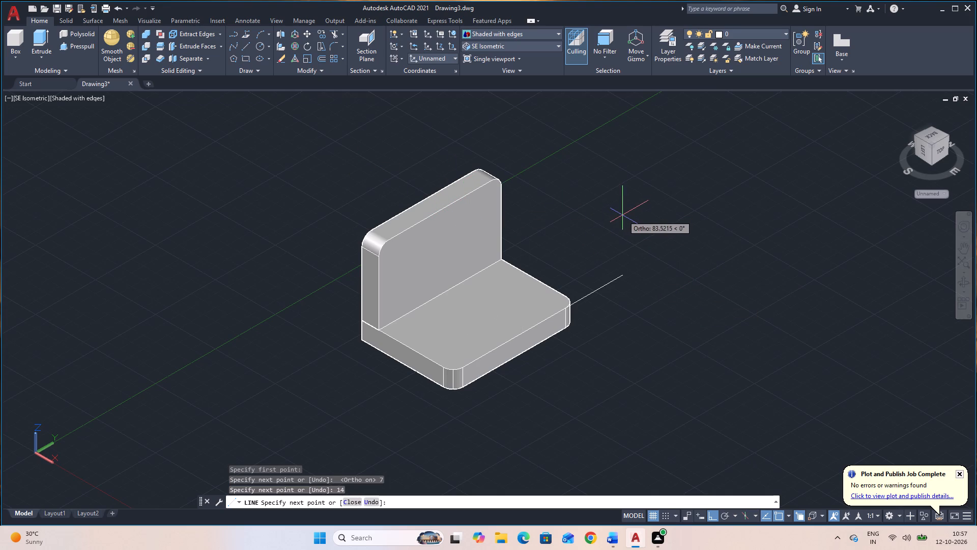
{"action": "key", "text": "Escape"}
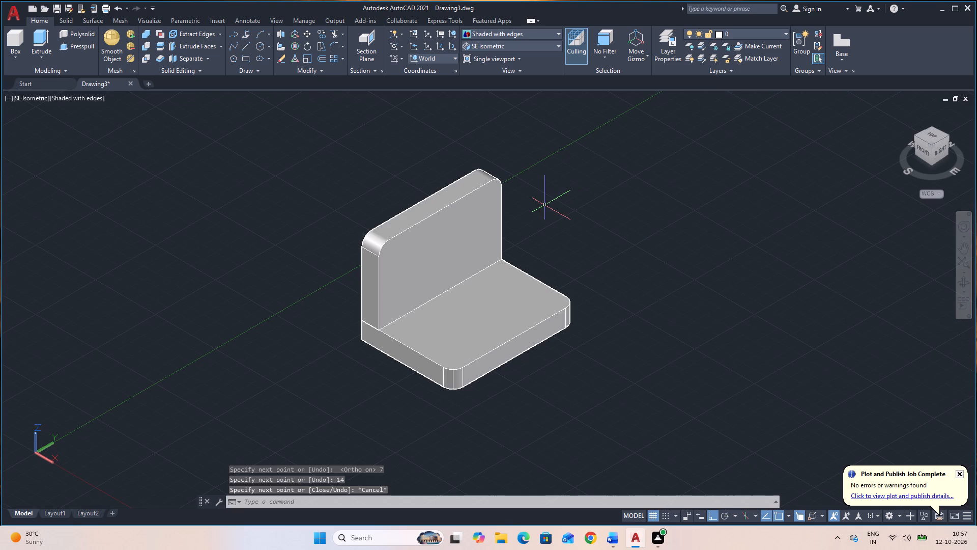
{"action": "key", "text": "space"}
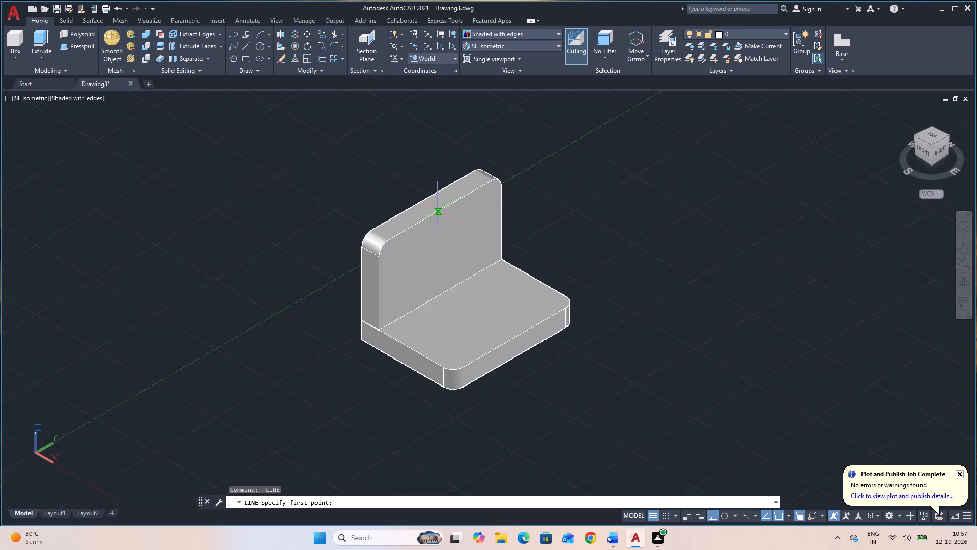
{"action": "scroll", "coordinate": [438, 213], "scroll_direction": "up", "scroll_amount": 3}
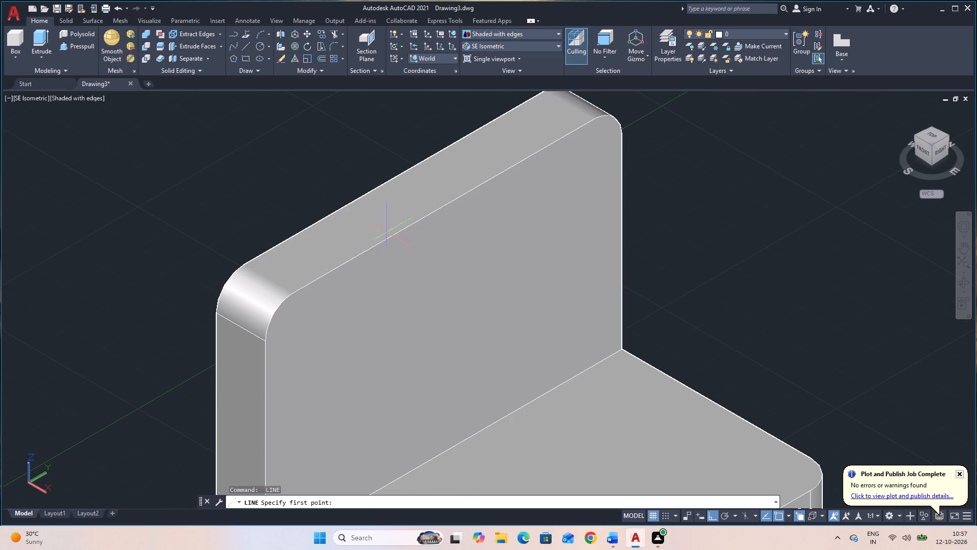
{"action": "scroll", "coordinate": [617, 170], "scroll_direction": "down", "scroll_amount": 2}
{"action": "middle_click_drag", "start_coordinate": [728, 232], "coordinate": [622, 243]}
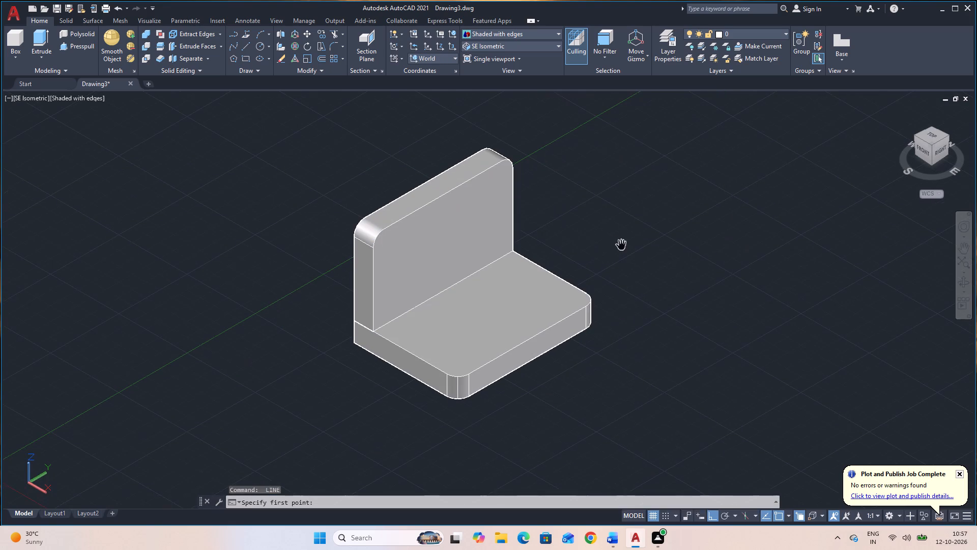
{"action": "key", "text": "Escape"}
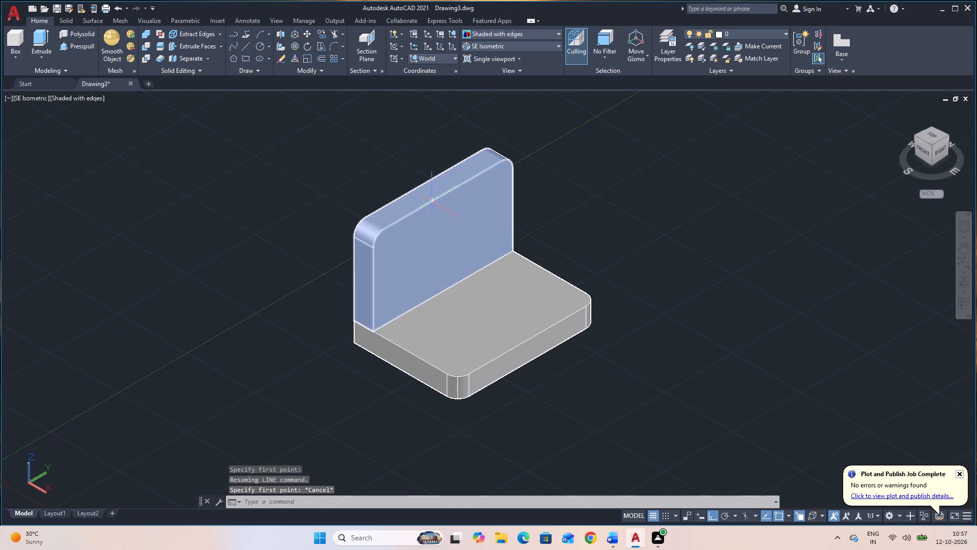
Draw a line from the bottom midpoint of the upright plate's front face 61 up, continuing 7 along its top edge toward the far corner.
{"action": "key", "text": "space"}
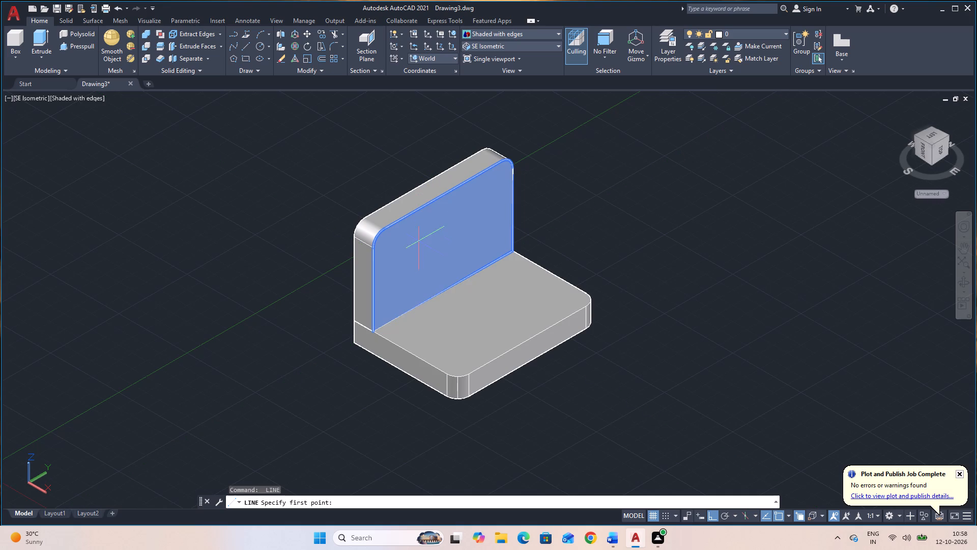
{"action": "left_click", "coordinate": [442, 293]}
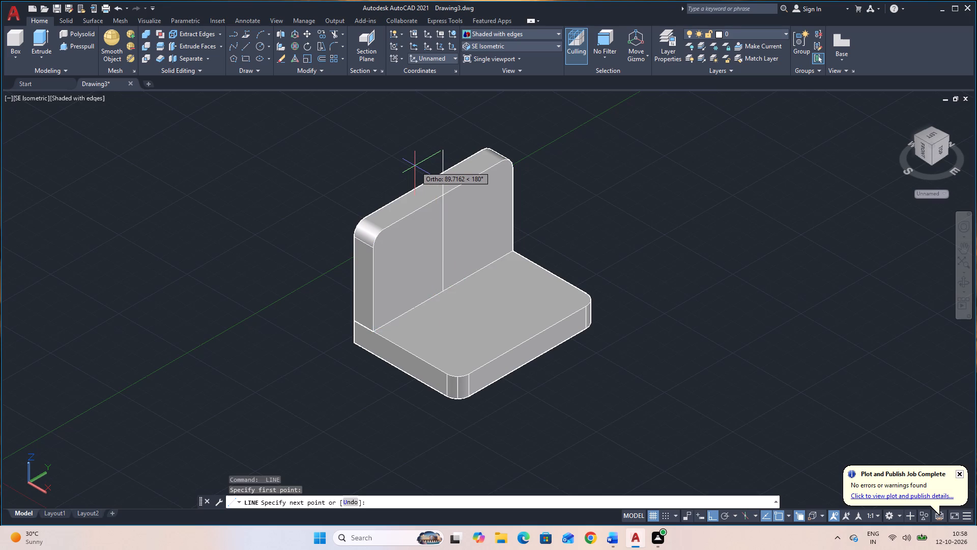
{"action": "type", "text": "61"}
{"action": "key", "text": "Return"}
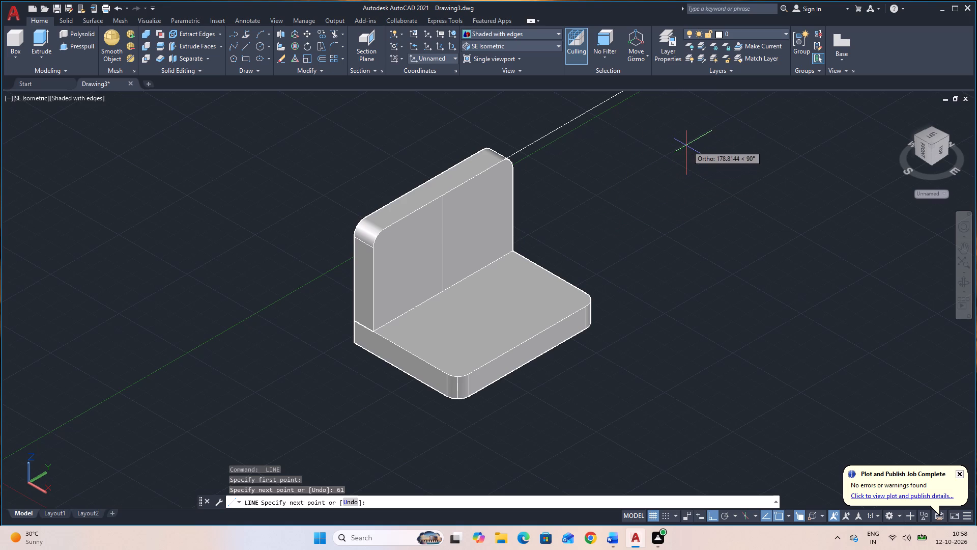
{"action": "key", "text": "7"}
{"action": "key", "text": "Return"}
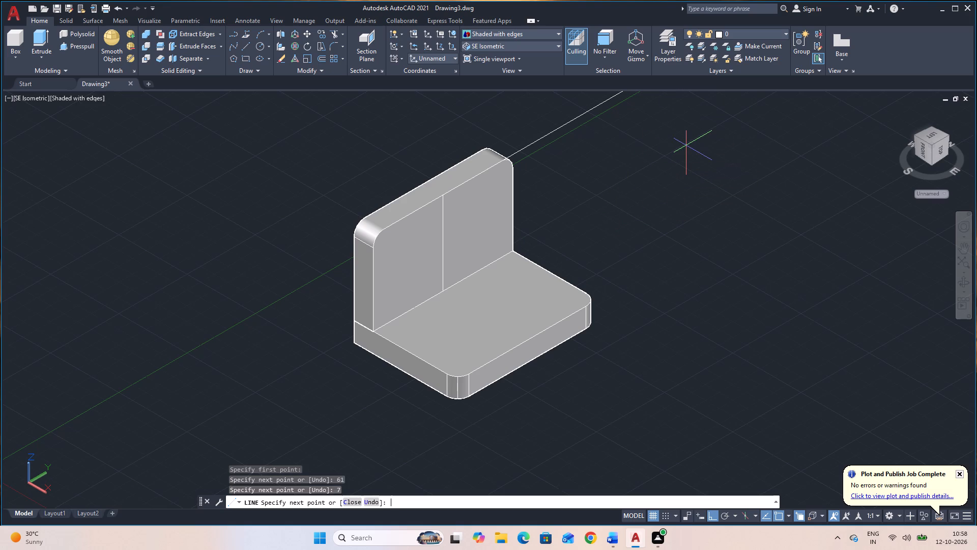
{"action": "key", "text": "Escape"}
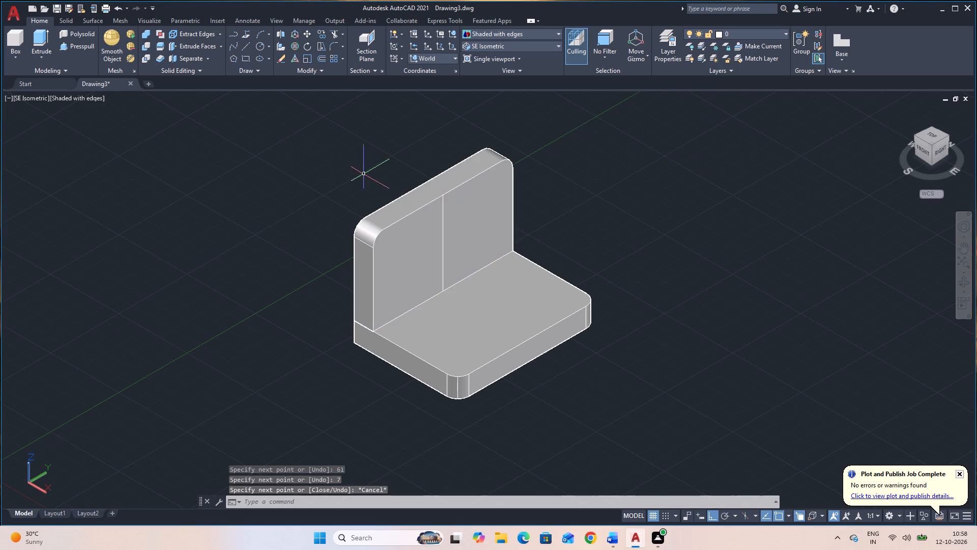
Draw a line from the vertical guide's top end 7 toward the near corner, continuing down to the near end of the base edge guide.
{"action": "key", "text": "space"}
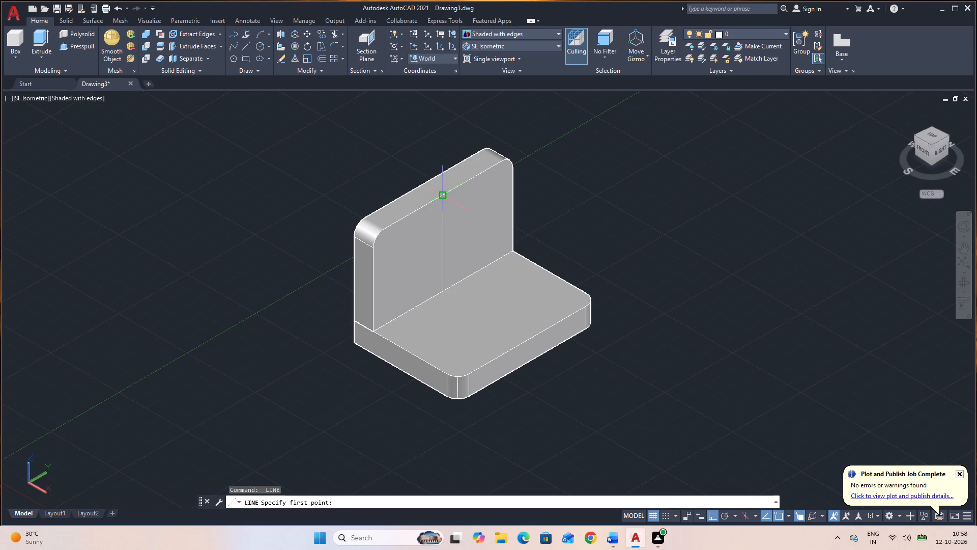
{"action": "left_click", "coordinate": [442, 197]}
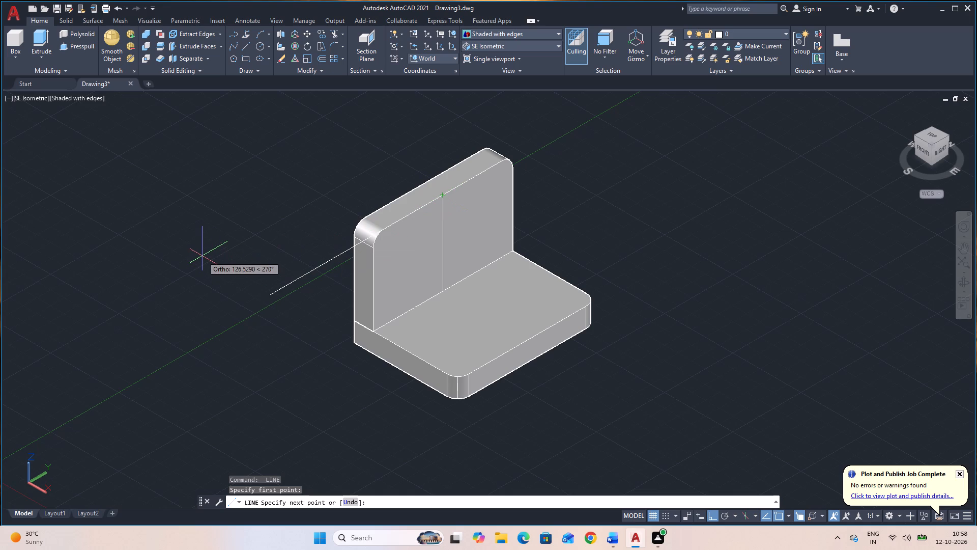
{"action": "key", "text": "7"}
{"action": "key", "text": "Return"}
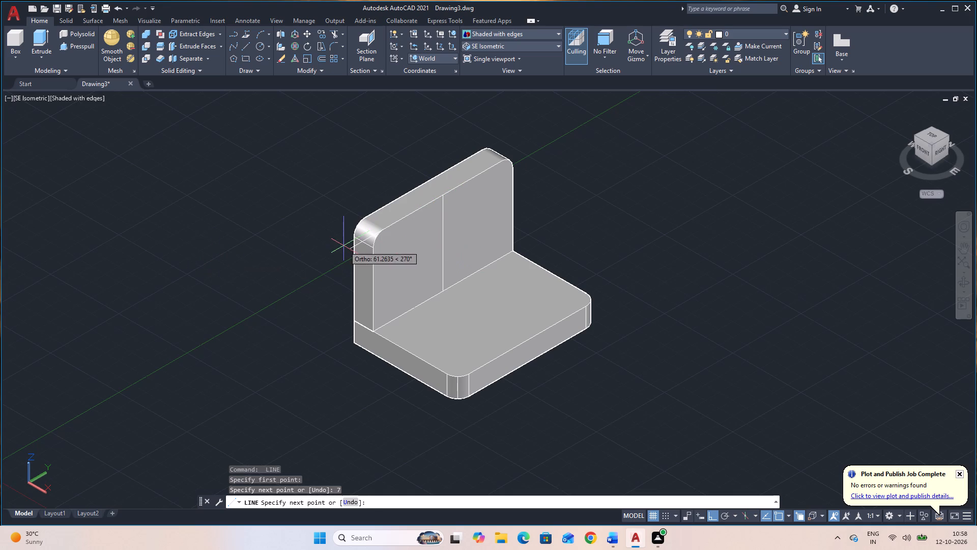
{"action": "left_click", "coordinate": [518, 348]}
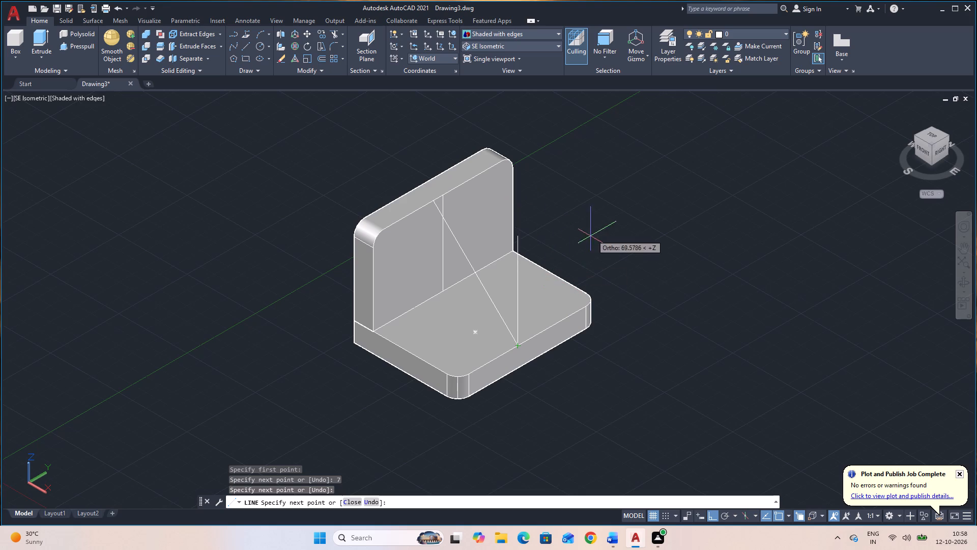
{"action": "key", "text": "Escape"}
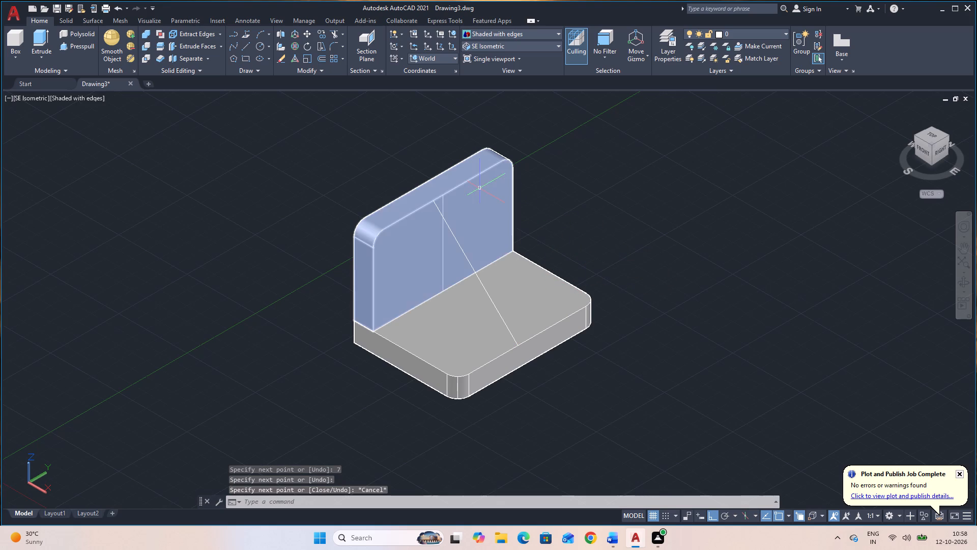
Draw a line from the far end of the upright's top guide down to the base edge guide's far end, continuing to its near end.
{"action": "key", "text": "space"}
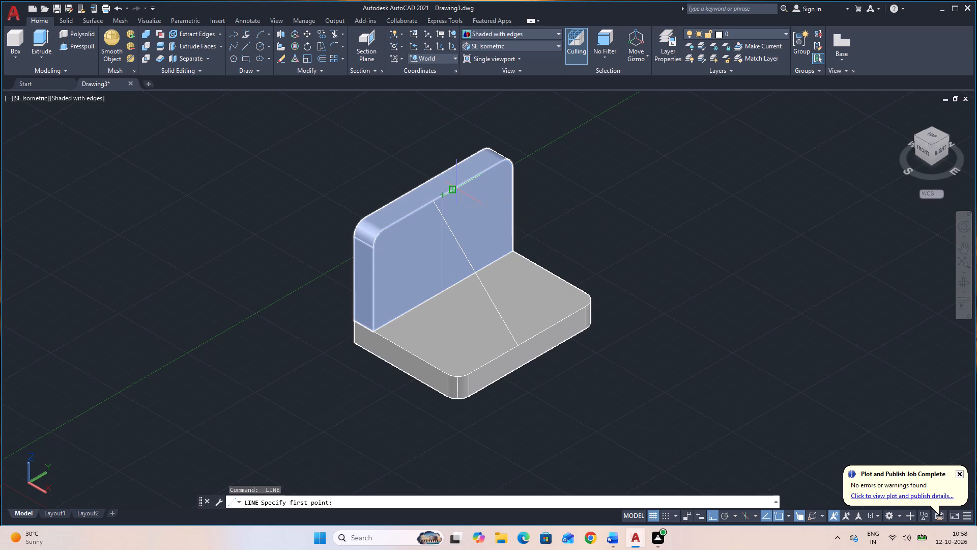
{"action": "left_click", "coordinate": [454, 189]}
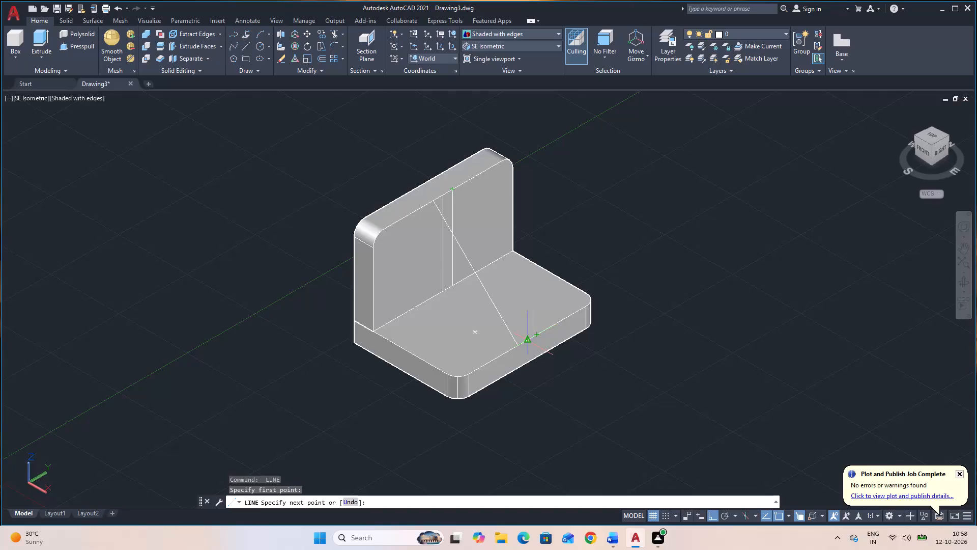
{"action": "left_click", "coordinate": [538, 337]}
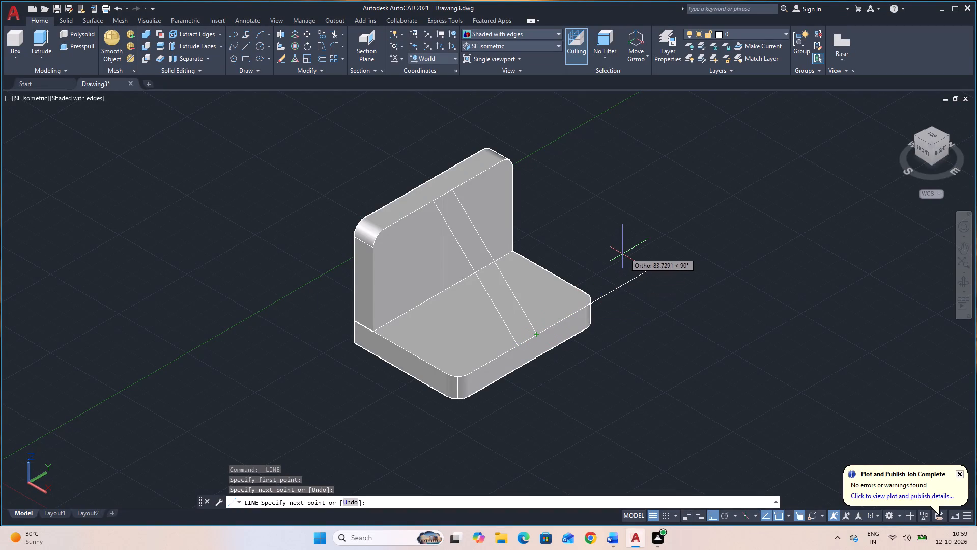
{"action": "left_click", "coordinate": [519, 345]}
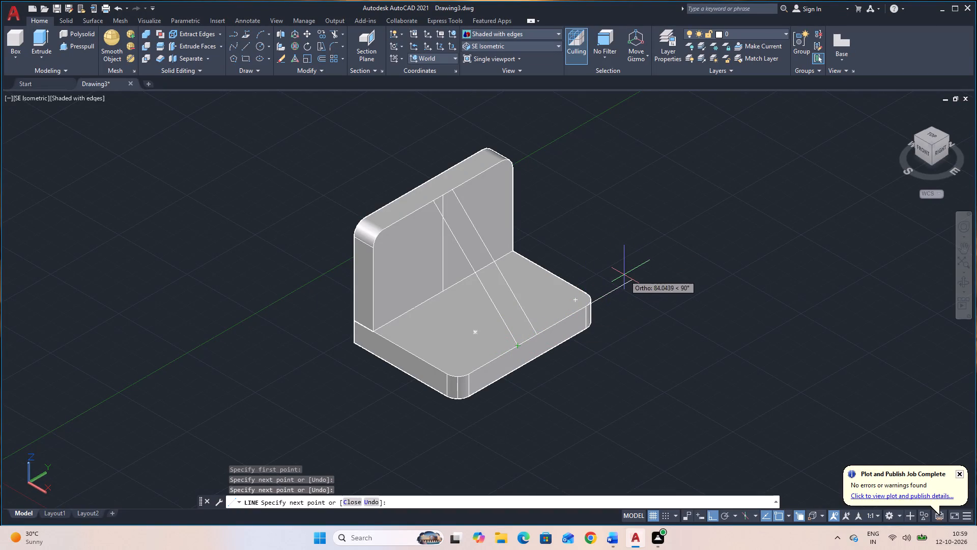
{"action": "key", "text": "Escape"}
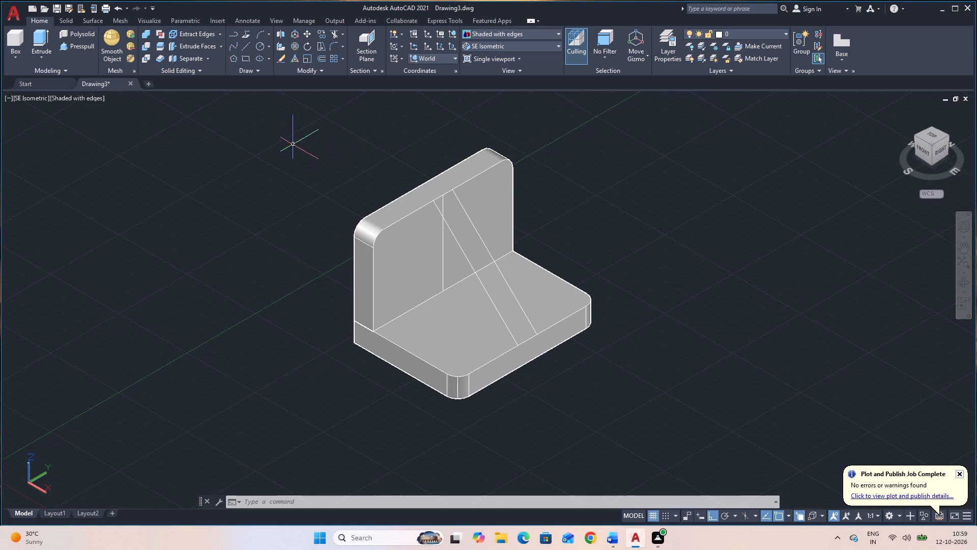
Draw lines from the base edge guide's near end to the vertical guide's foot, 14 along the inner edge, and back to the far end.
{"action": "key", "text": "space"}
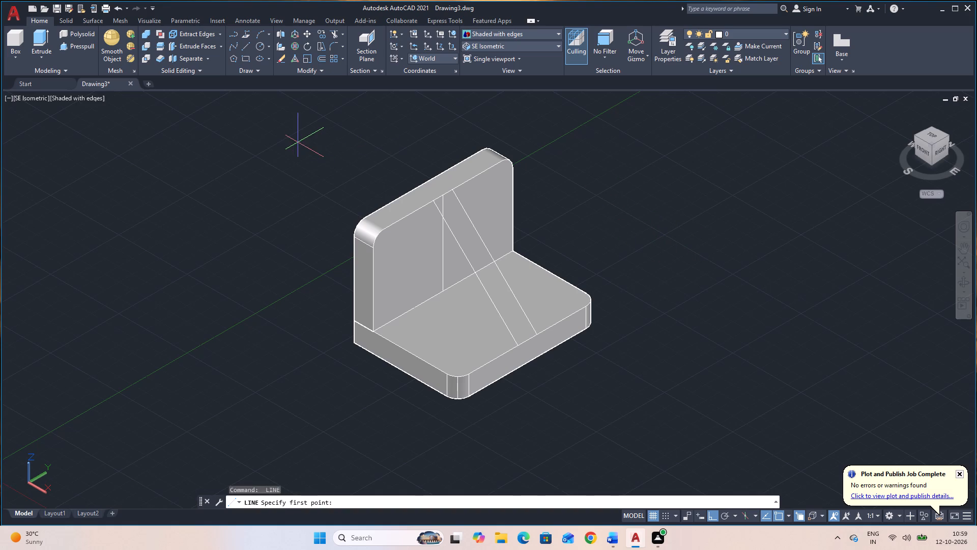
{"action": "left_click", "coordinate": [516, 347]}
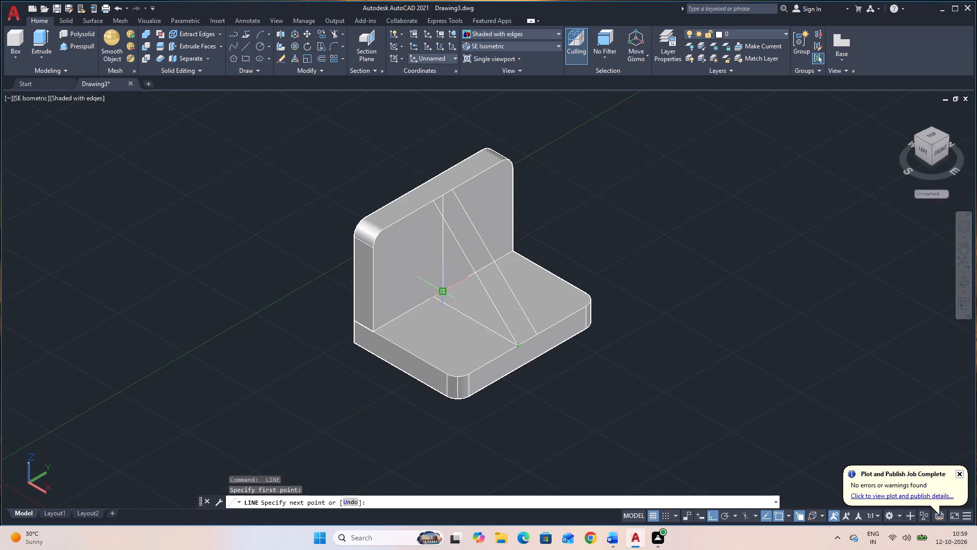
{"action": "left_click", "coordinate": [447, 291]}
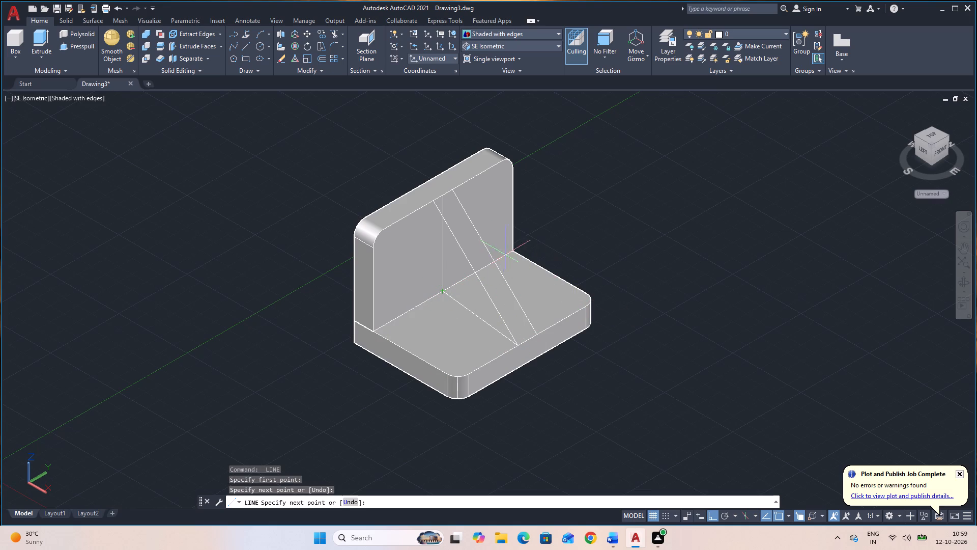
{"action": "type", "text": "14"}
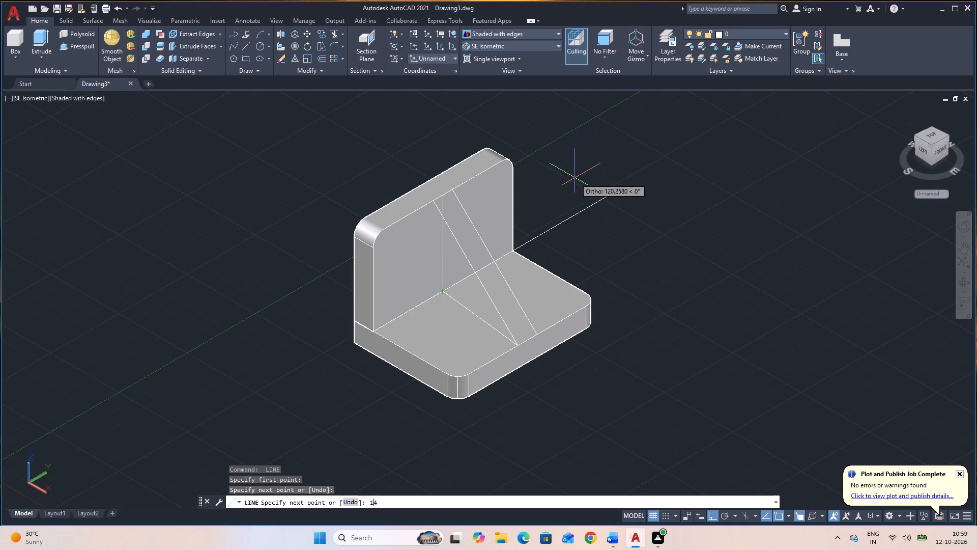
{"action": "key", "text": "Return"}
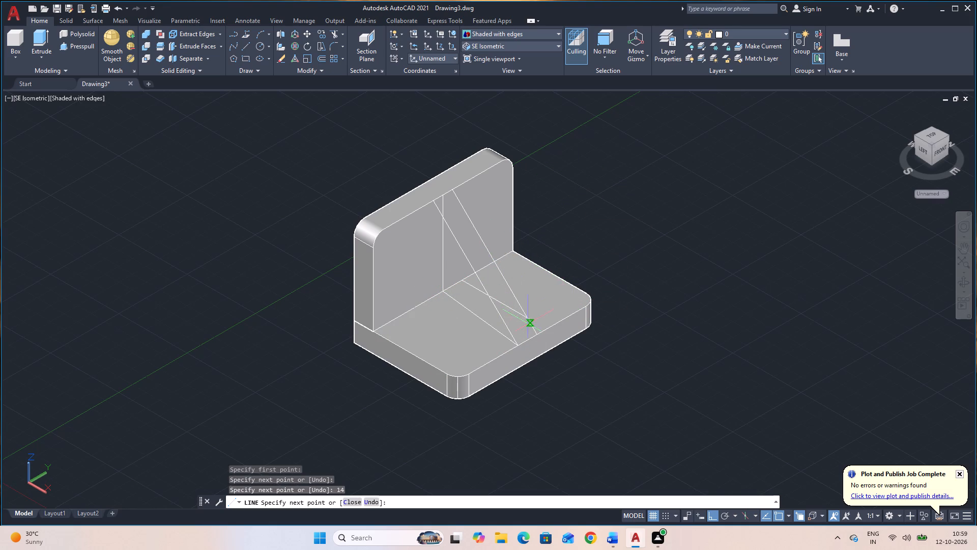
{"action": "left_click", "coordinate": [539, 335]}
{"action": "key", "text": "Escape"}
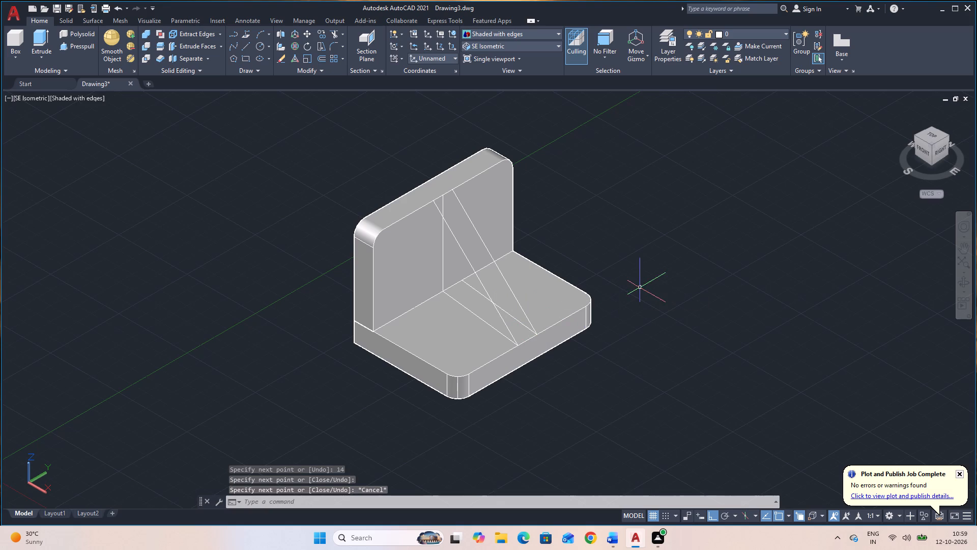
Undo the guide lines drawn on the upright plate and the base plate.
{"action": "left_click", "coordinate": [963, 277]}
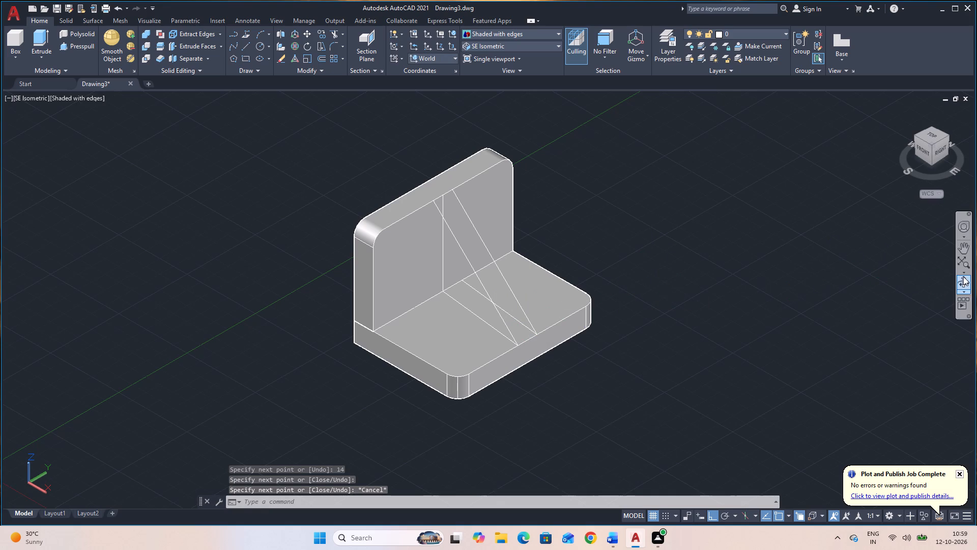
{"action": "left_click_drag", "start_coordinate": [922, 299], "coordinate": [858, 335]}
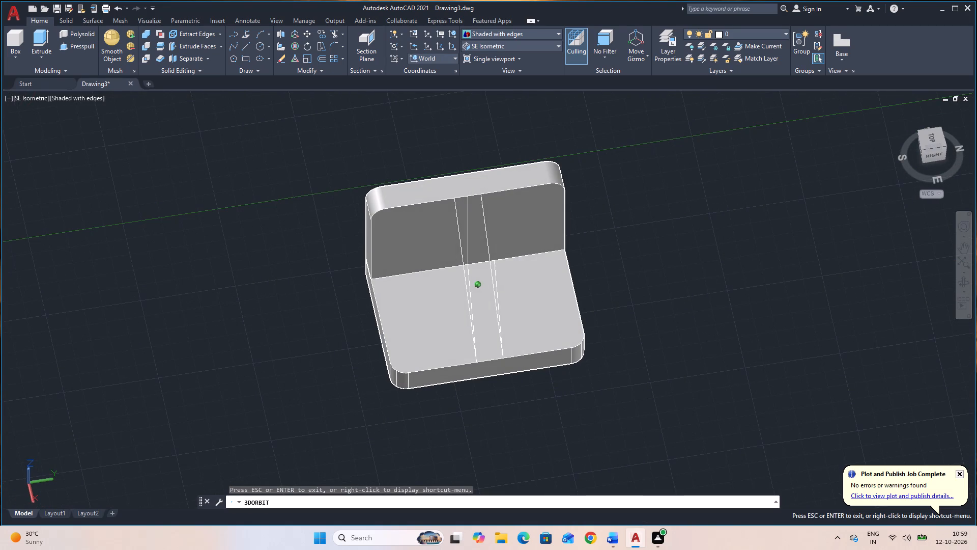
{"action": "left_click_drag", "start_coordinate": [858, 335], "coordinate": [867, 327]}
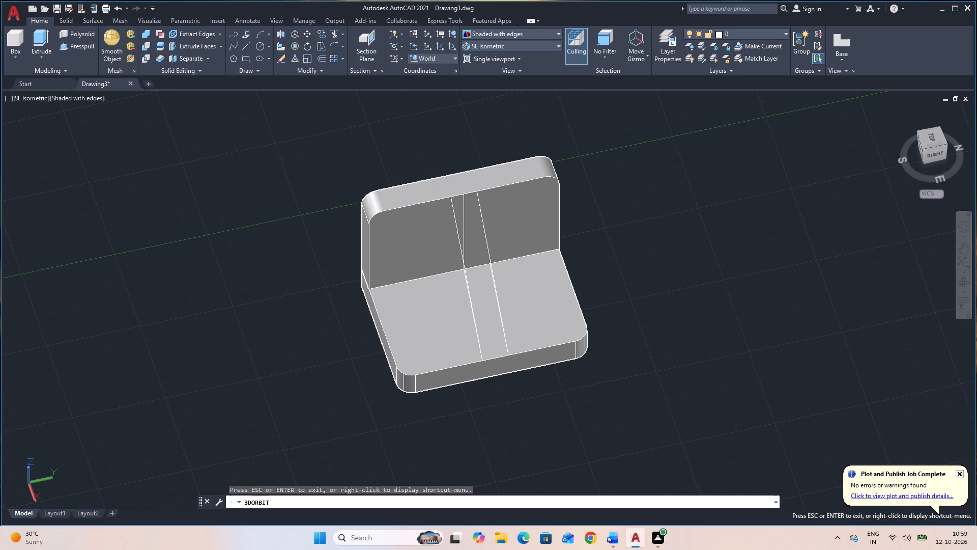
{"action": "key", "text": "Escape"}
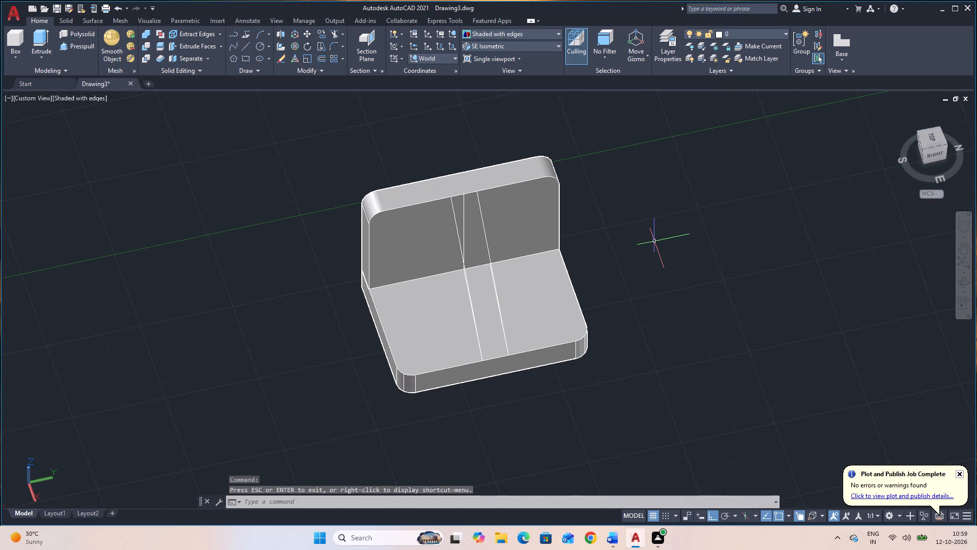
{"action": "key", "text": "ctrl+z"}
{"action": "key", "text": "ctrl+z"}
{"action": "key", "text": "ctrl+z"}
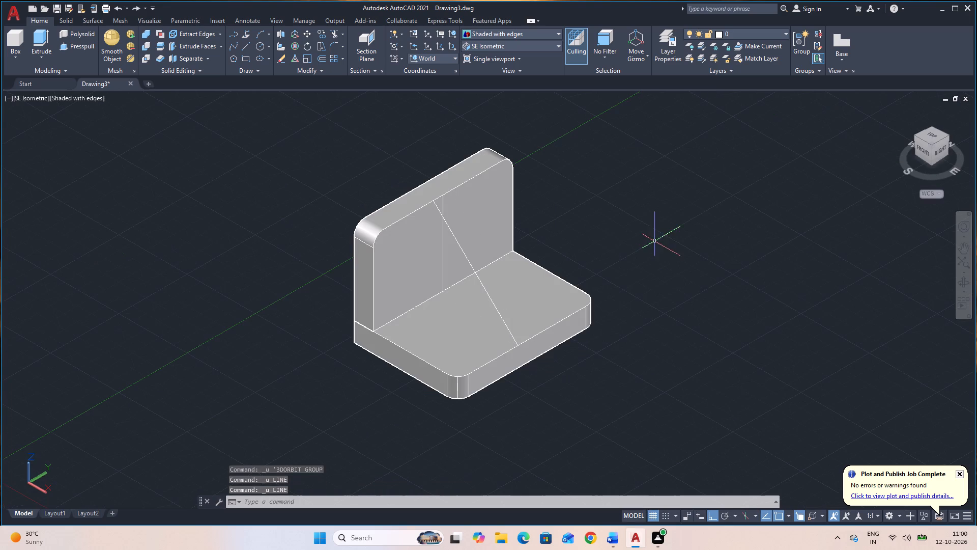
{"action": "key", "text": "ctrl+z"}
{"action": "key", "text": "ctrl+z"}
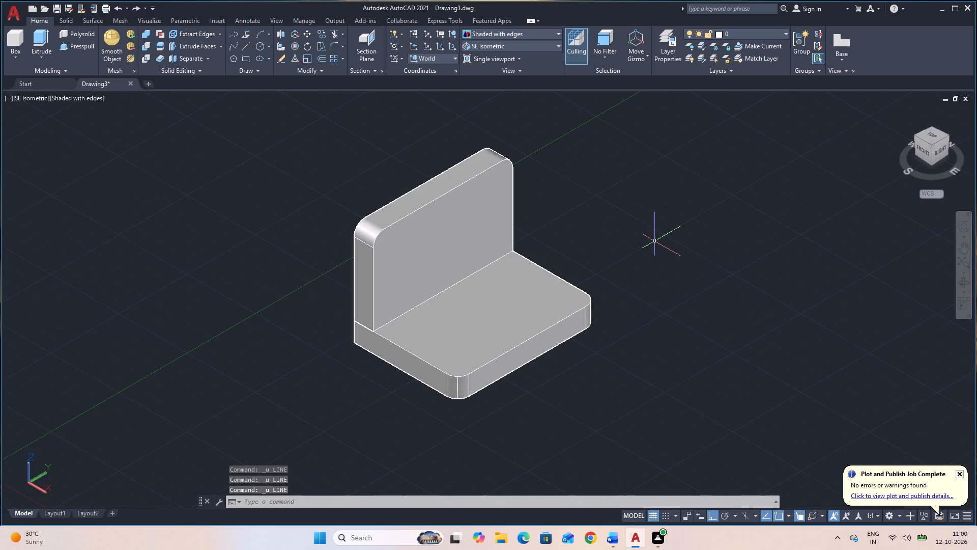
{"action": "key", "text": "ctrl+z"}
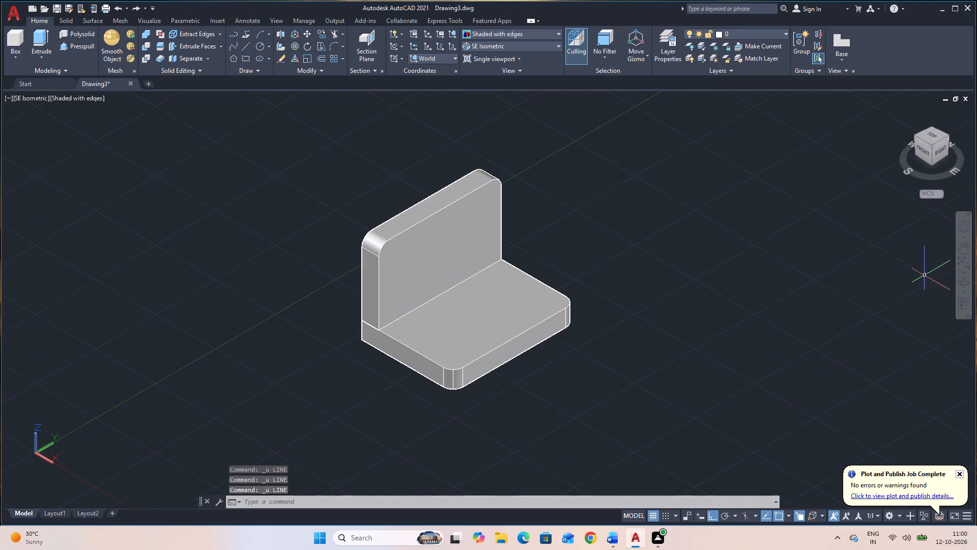
Orbit around the bracket to examine the upright plate's front face and the base plate's top from several angles.
{"action": "left_click", "coordinate": [960, 280]}
{"action": "left_click_drag", "start_coordinate": [822, 312], "coordinate": [662, 364]}
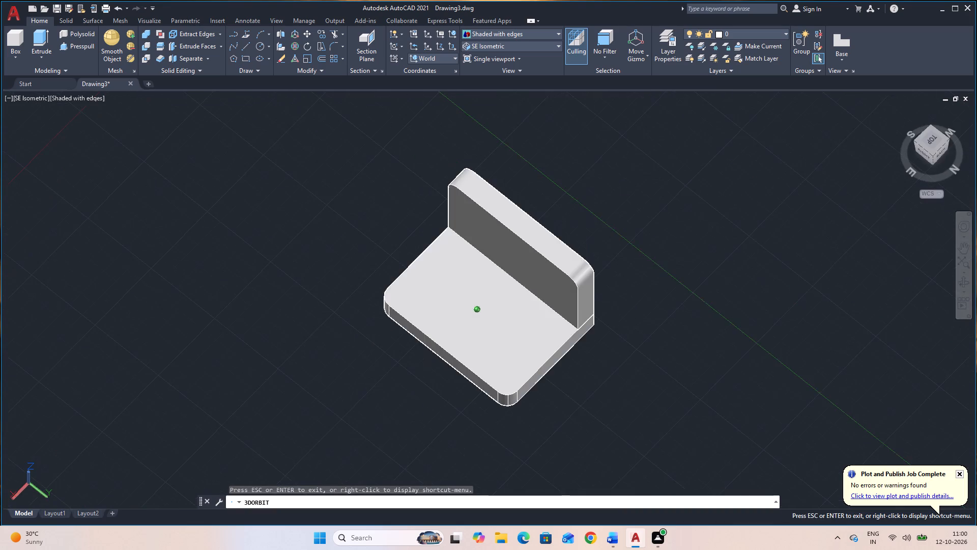
{"action": "left_click_drag", "start_coordinate": [662, 364], "coordinate": [742, 369]}
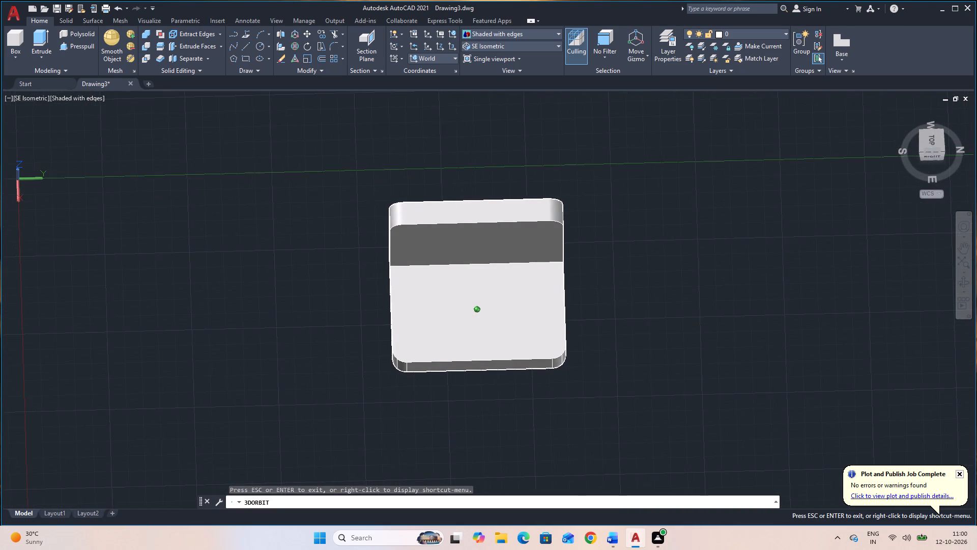
{"action": "left_click_drag", "start_coordinate": [742, 369], "coordinate": [738, 368]}
{"action": "left_click_drag", "start_coordinate": [722, 369], "coordinate": [727, 341]}
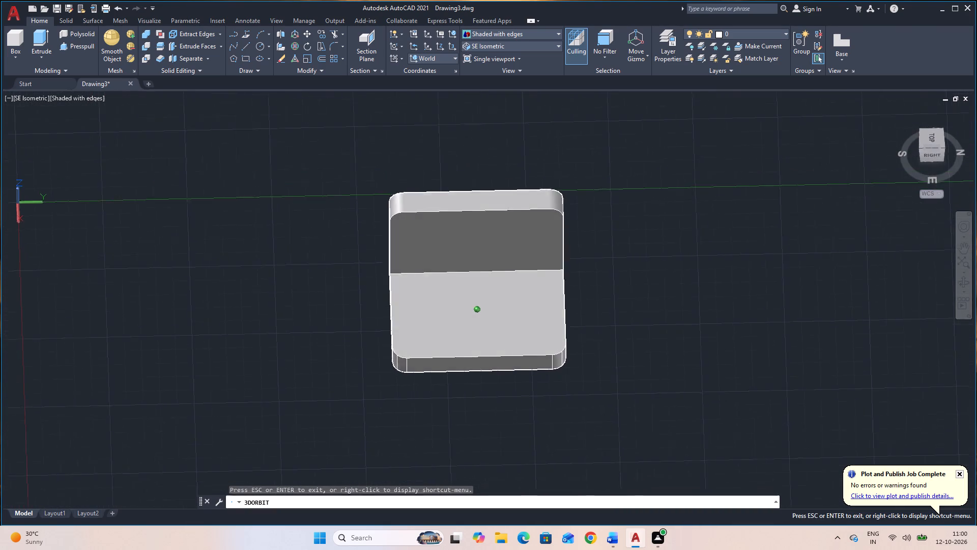
{"action": "left_click_drag", "start_coordinate": [727, 341], "coordinate": [773, 339]}
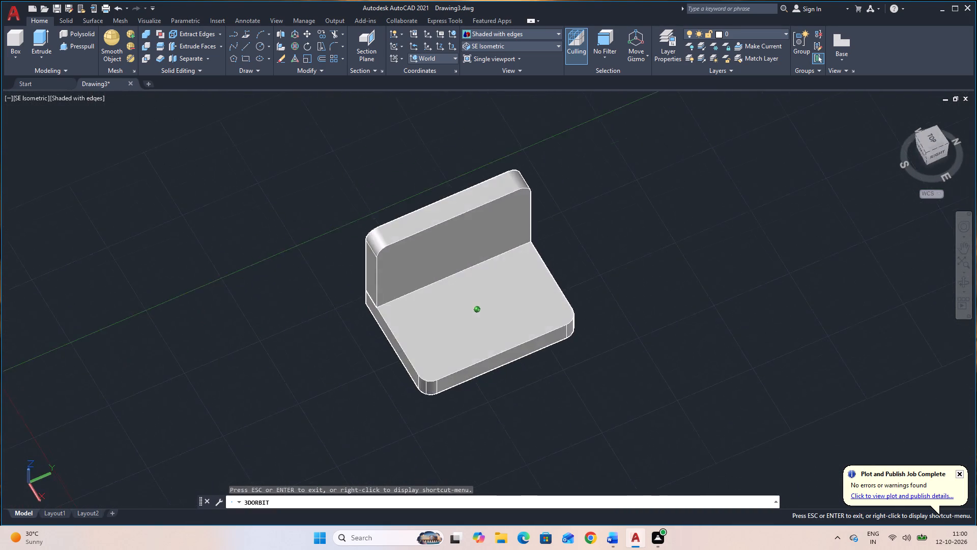
{"action": "left_click_drag", "start_coordinate": [773, 339], "coordinate": [769, 311]}
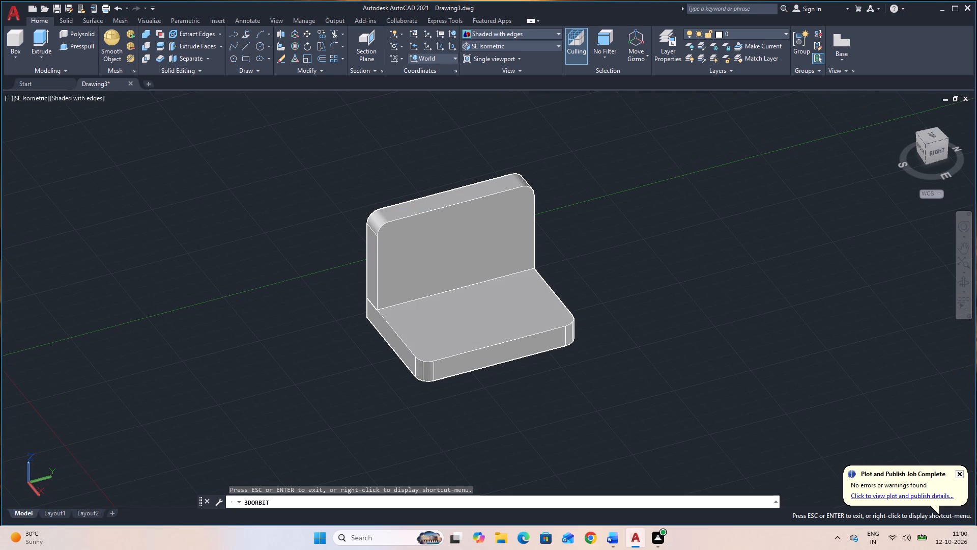
{"action": "key", "text": "Escape"}
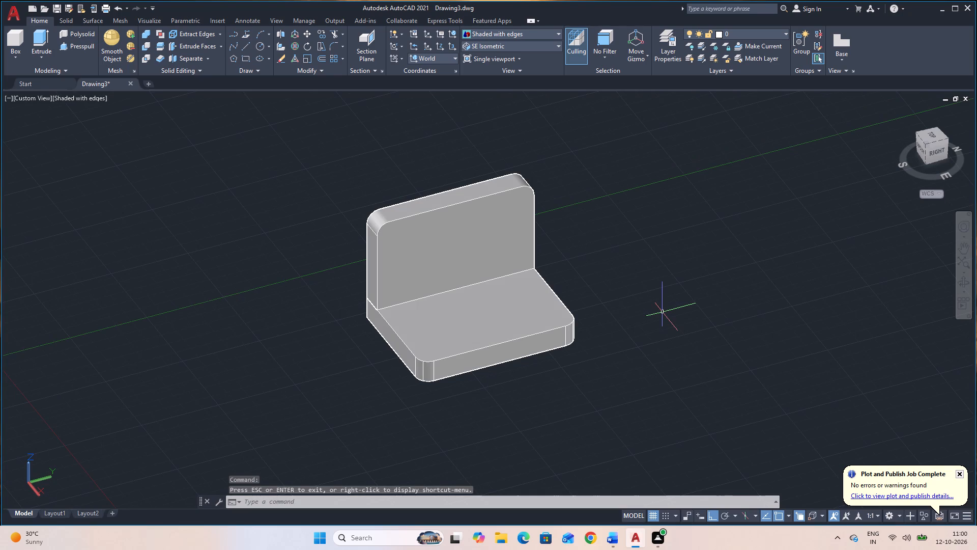
Erase the short leftover guide line at the middle of the base plate's front top edge.
{"action": "left_click", "coordinate": [490, 347]}
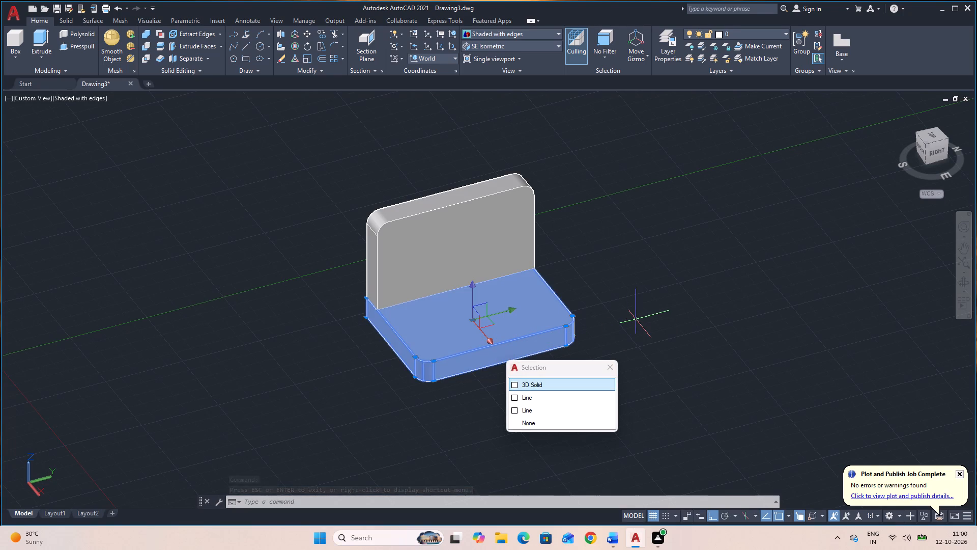
{"action": "key", "text": "Escape"}
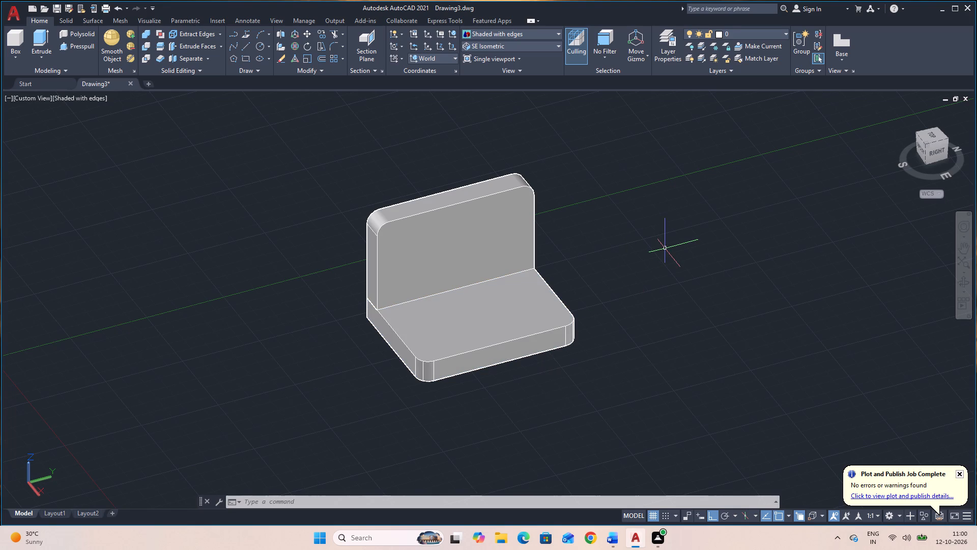
{"action": "left_click", "coordinate": [498, 325]}
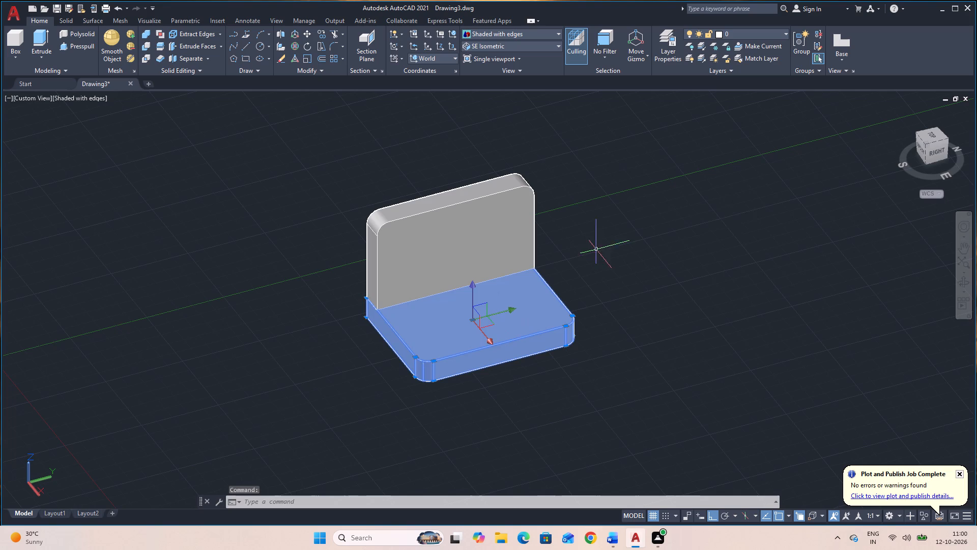
{"action": "key", "text": "Escape"}
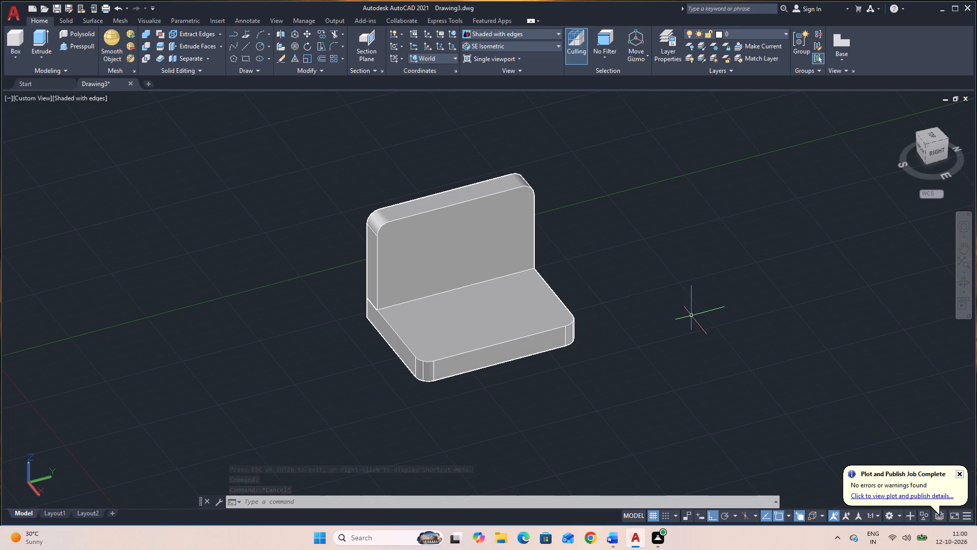
{"action": "left_click", "coordinate": [494, 346]}
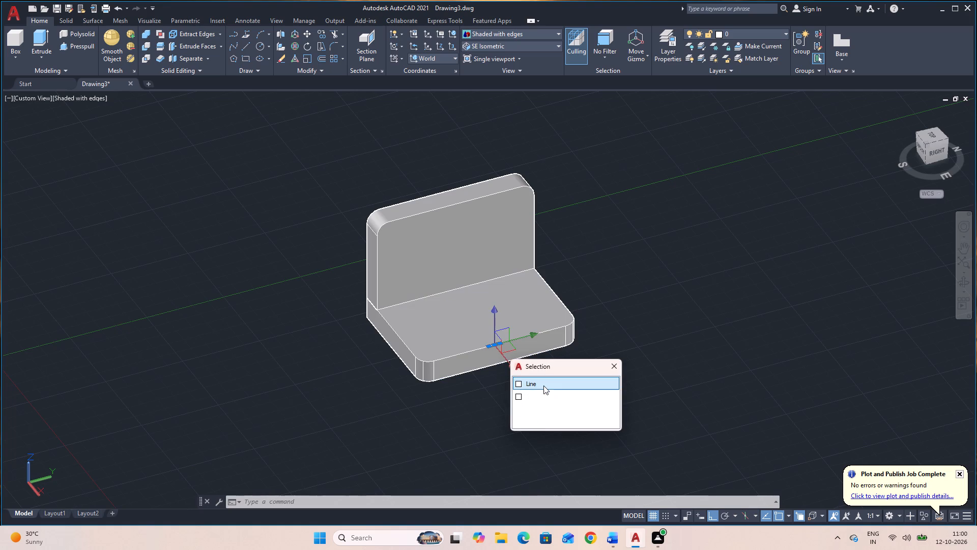
{"action": "left_click", "coordinate": [543, 386]}
{"action": "key", "text": "Delete"}
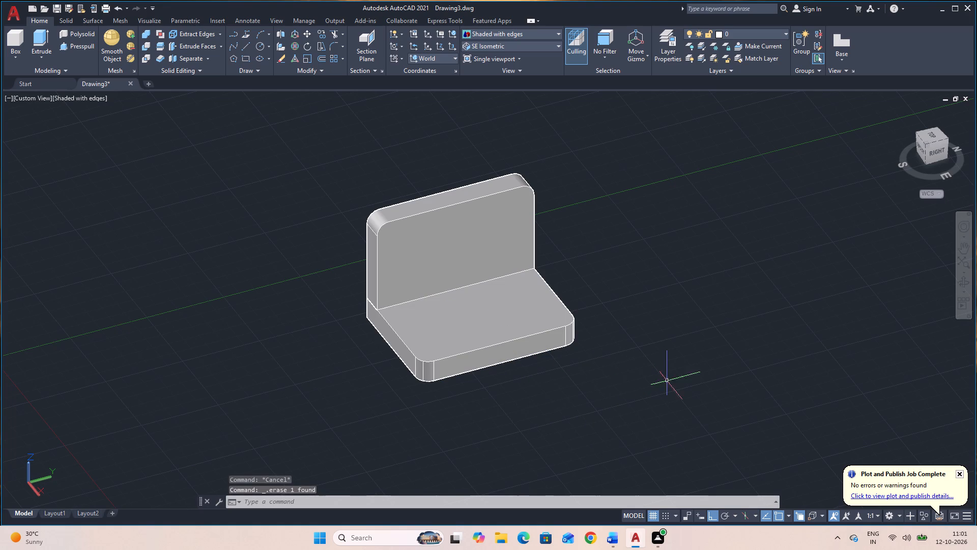
{"action": "left_click", "coordinate": [451, 204]}
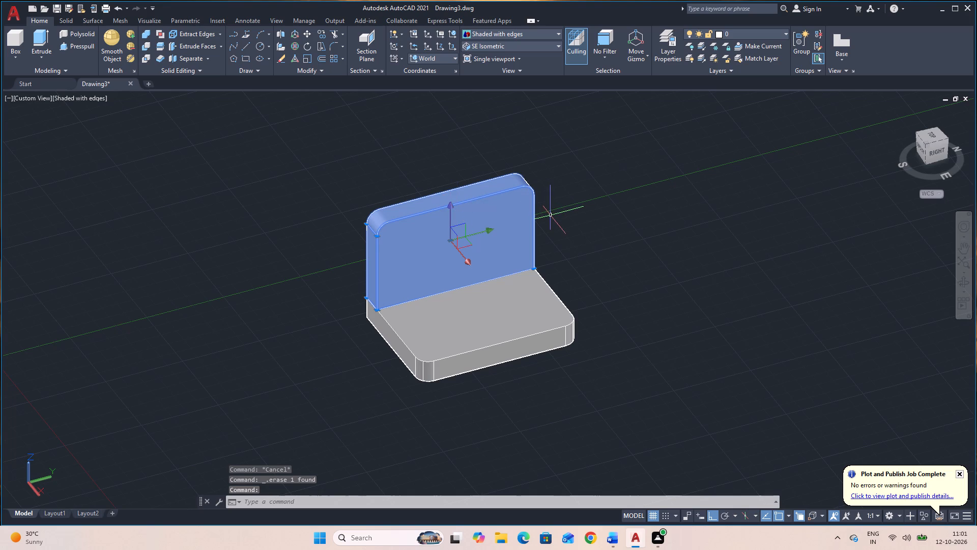
{"action": "key", "text": "Escape"}
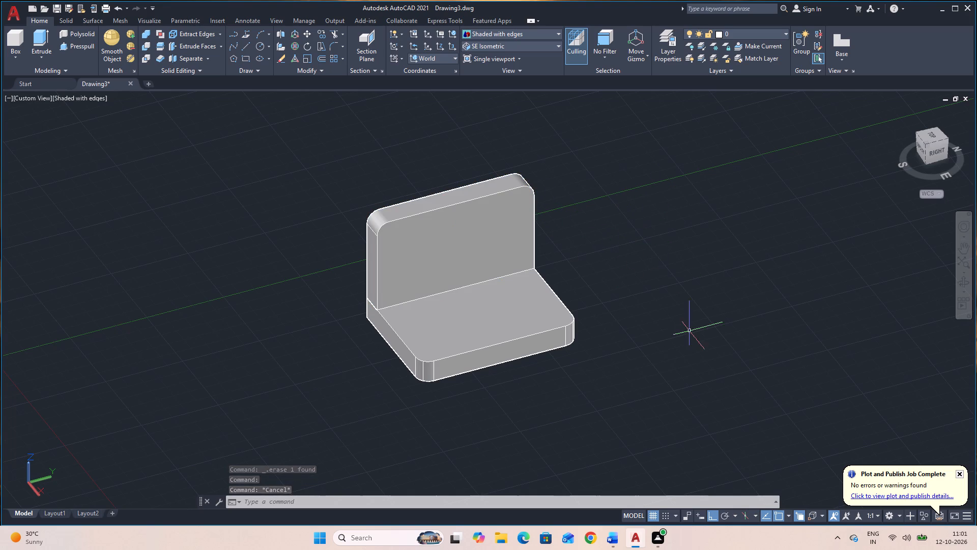
Draw a closed 14 x 62 rectangle from lines on the ground plane beside the bracket, its long sides running front to back.
{"action": "type", "text": "L"}
{"action": "key", "text": "space"}
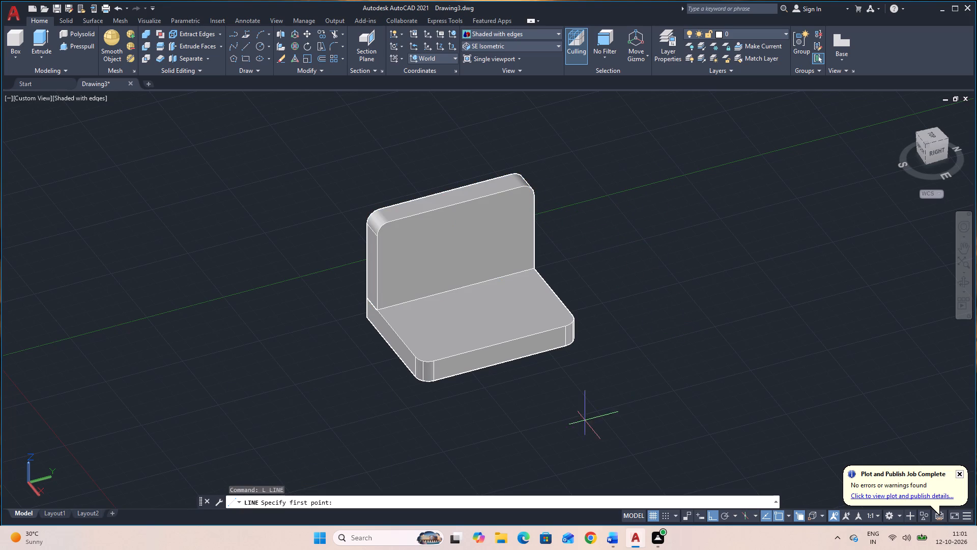
{"action": "left_click", "coordinate": [742, 368]}
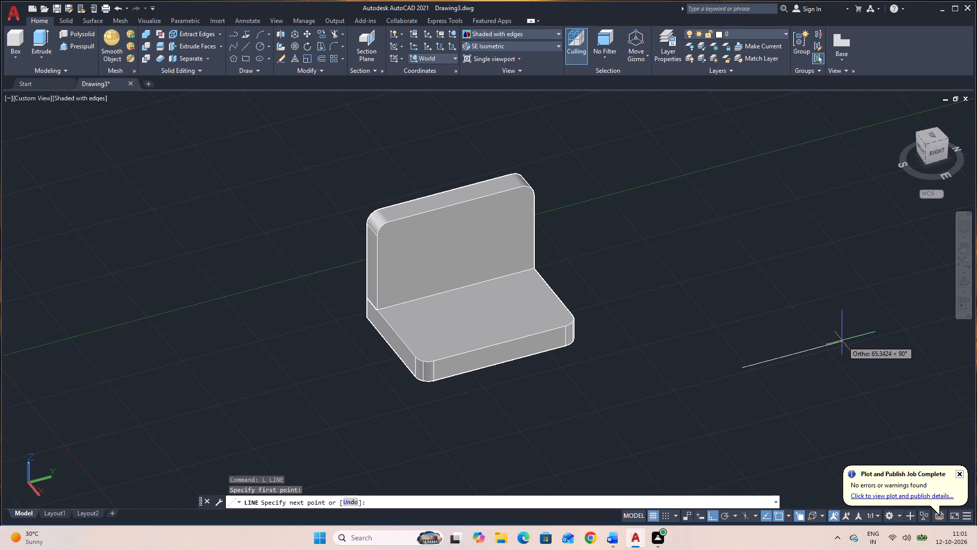
{"action": "key", "text": "4"}
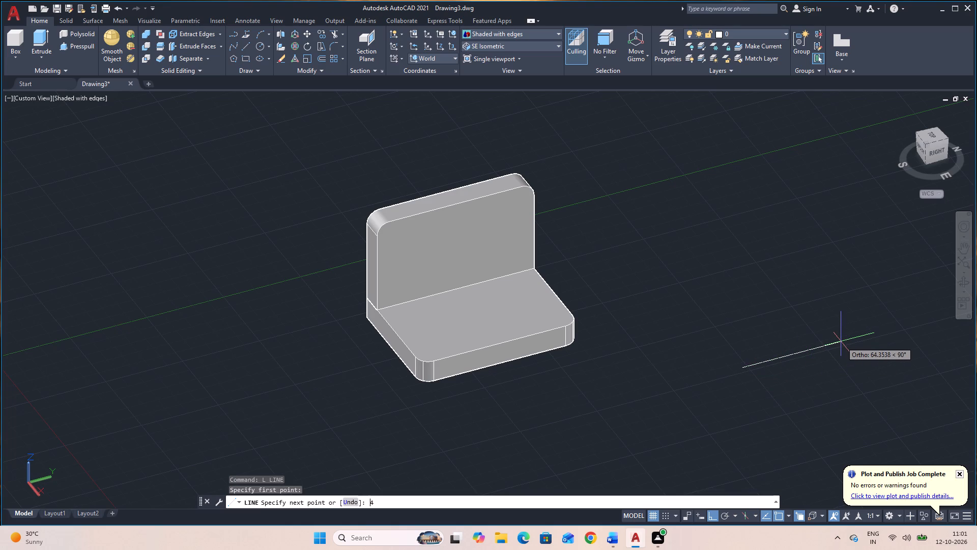
{"action": "key", "text": "BackSpace"}
{"action": "type", "text": "14"}
{"action": "key", "text": "Return"}
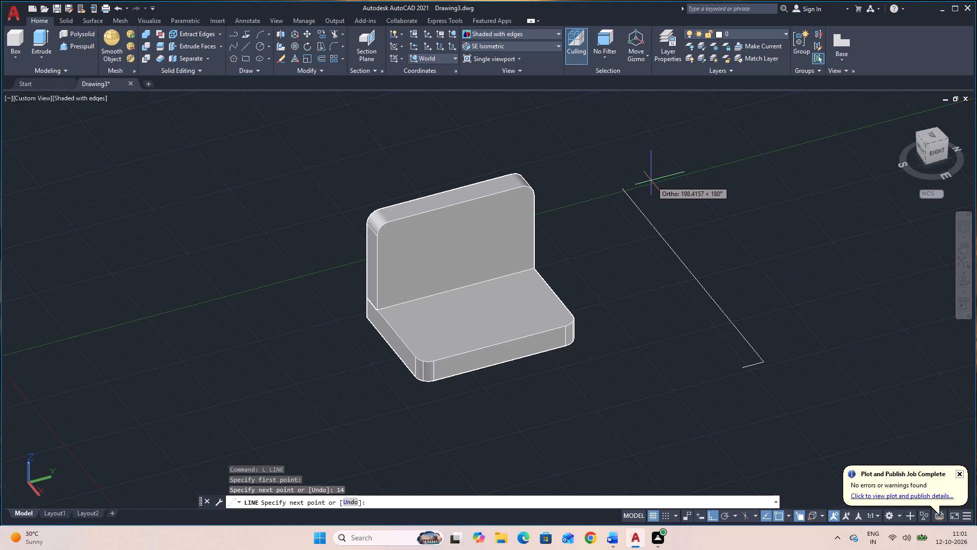
{"action": "type", "text": "62"}
{"action": "key", "text": "Return"}
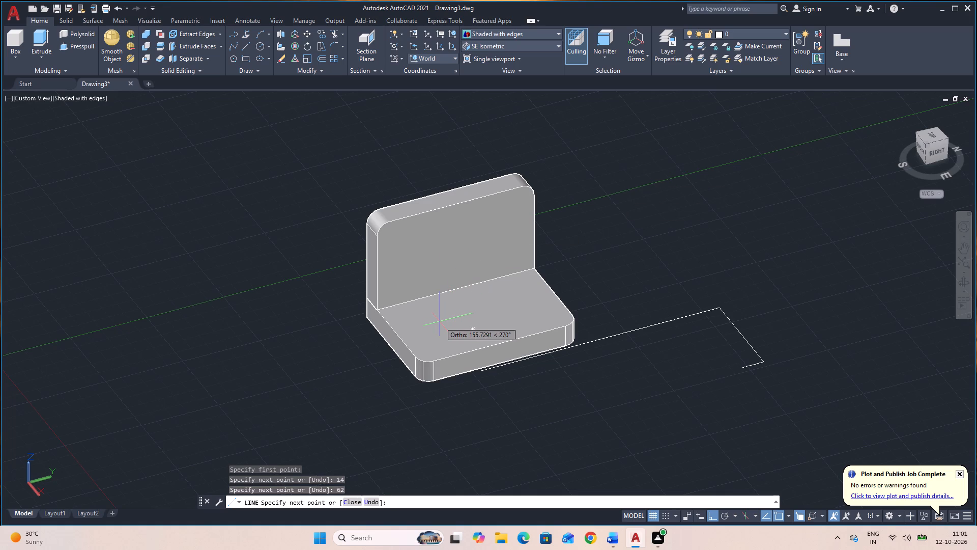
{"action": "type", "text": "14"}
{"action": "key", "text": "Return"}
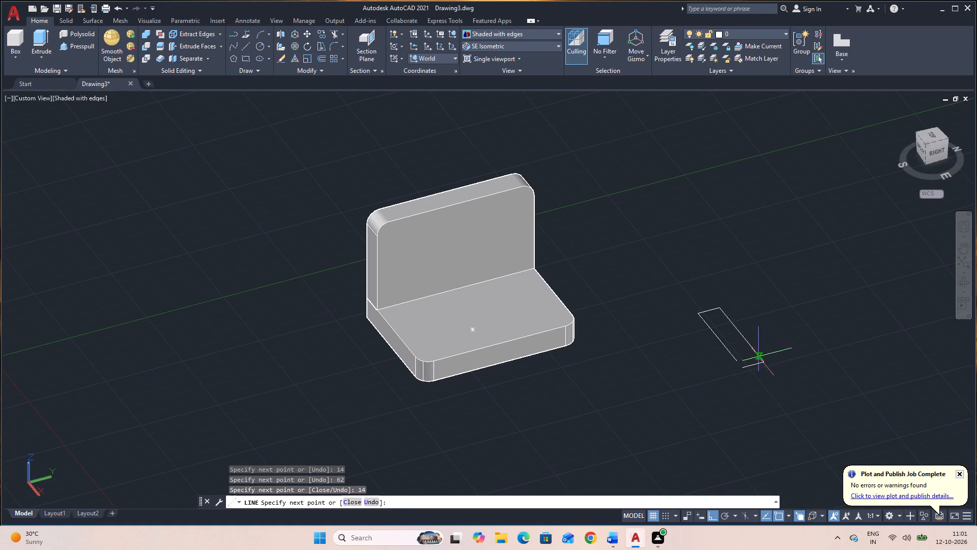
{"action": "left_click", "coordinate": [742, 368]}
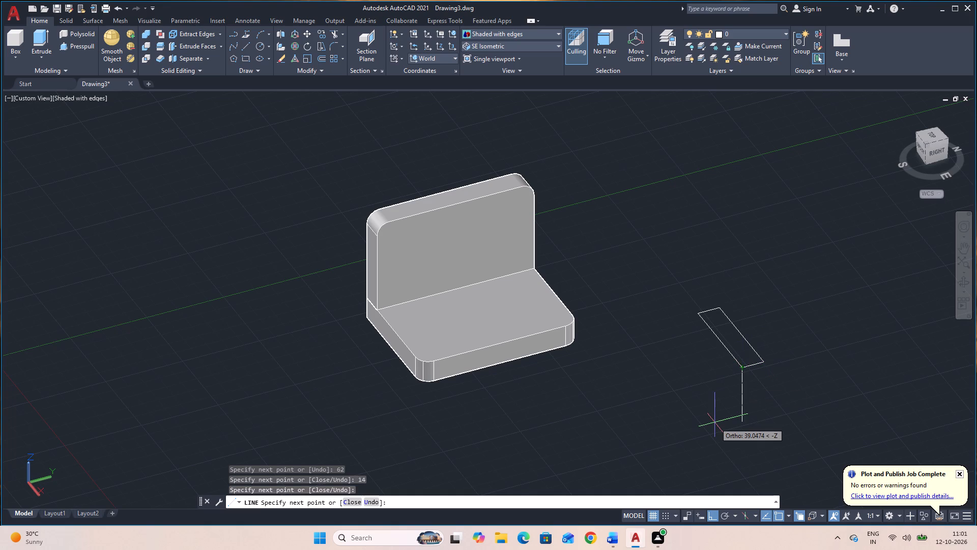
{"action": "key", "text": "Escape"}
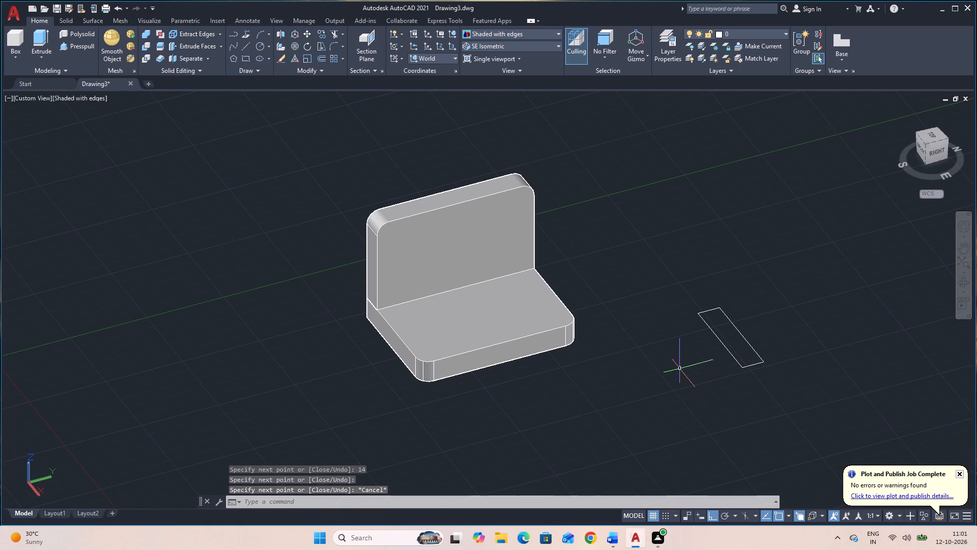
Join the rectangle's four lines into one polyline.
{"action": "left_click", "coordinate": [807, 397]}
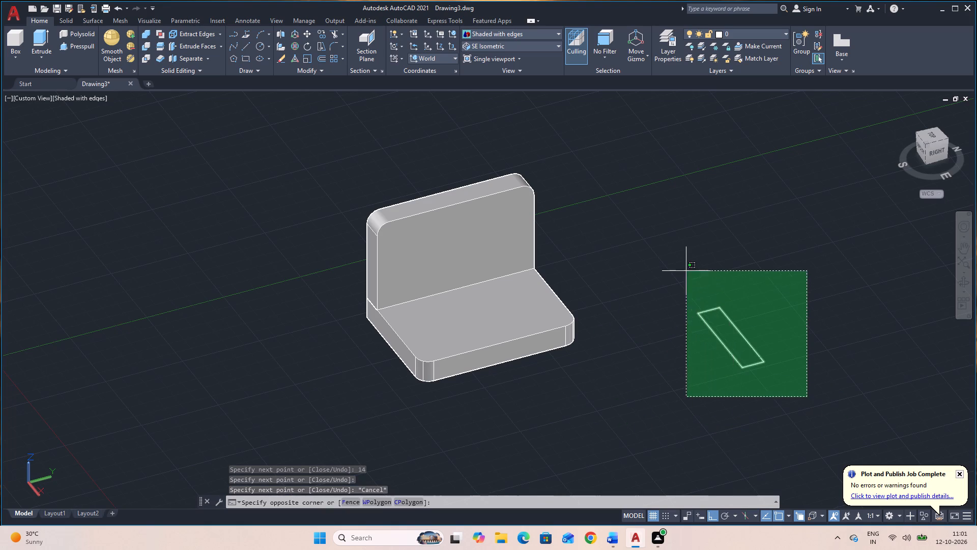
{"action": "left_click", "coordinate": [686, 271]}
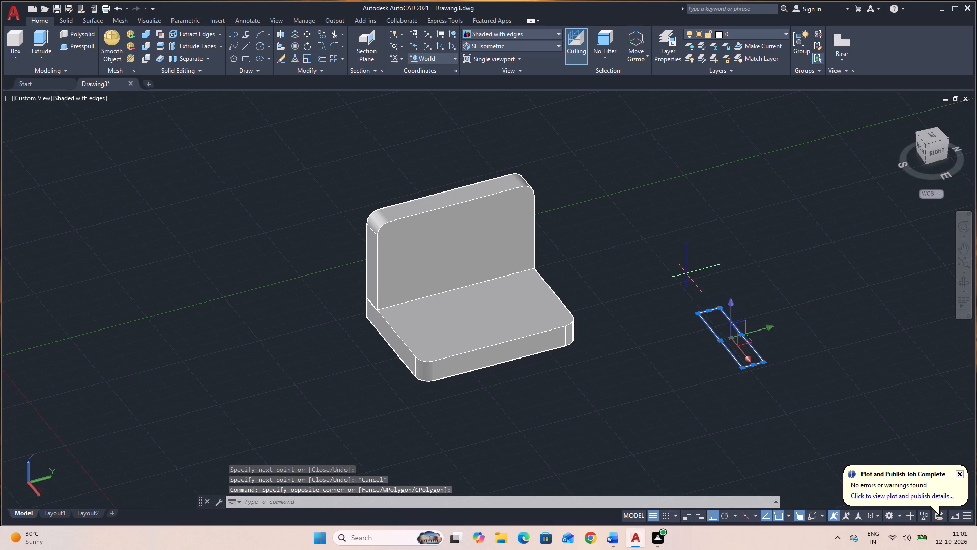
{"action": "key", "text": "j"}
{"action": "key", "text": "space"}
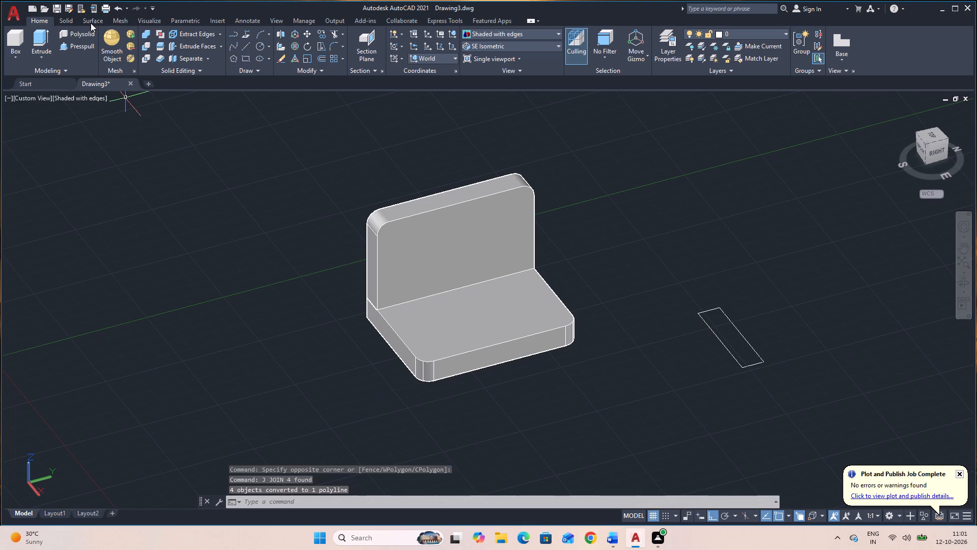
Presspull the 14 x 62 rectangle upward by 61 into a solid block.
{"action": "left_click", "coordinate": [87, 44]}
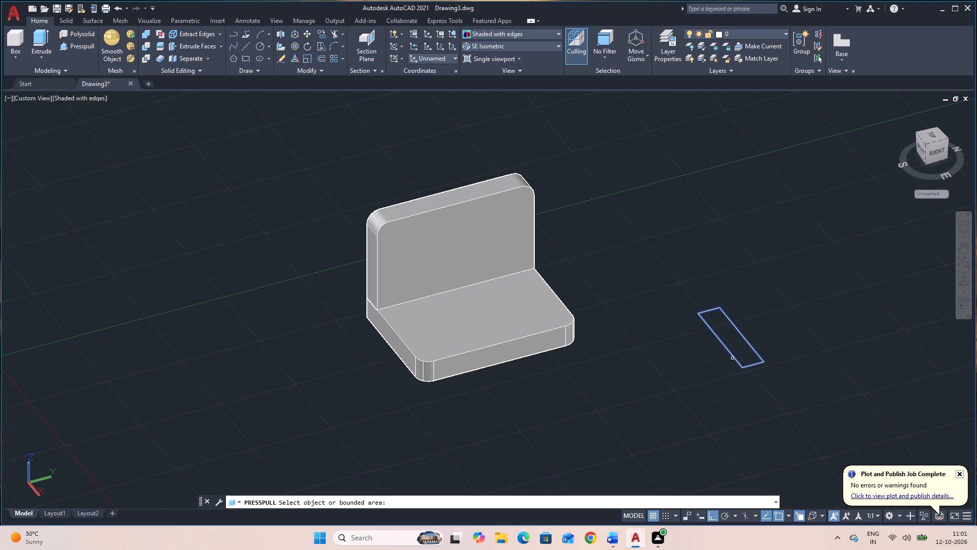
{"action": "left_click", "coordinate": [732, 356]}
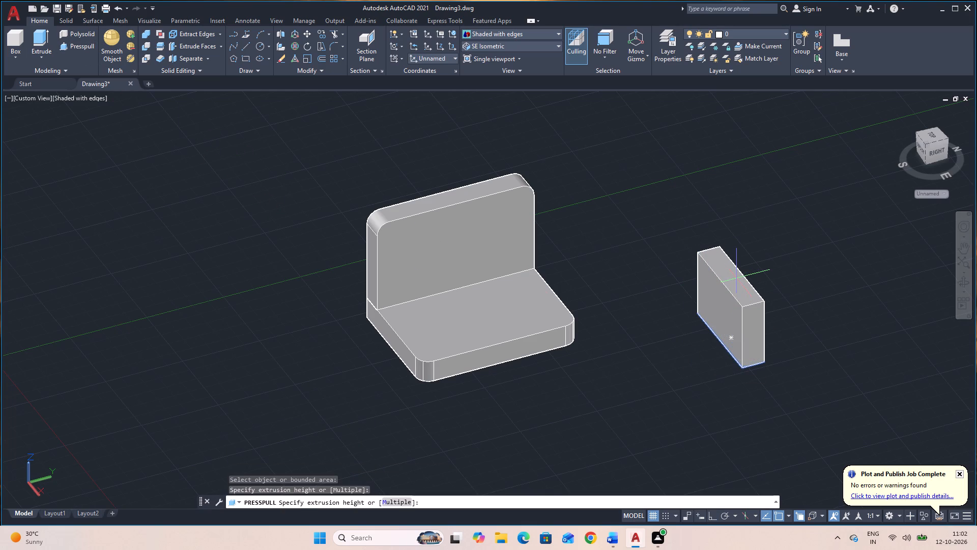
{"action": "type", "text": "61"}
{"action": "key", "text": "Return"}
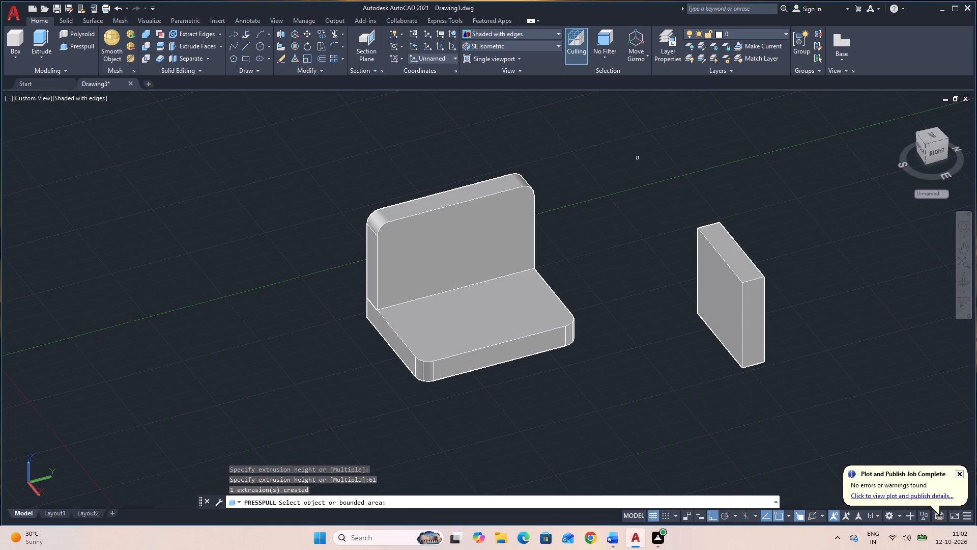
{"action": "key", "text": "Escape"}
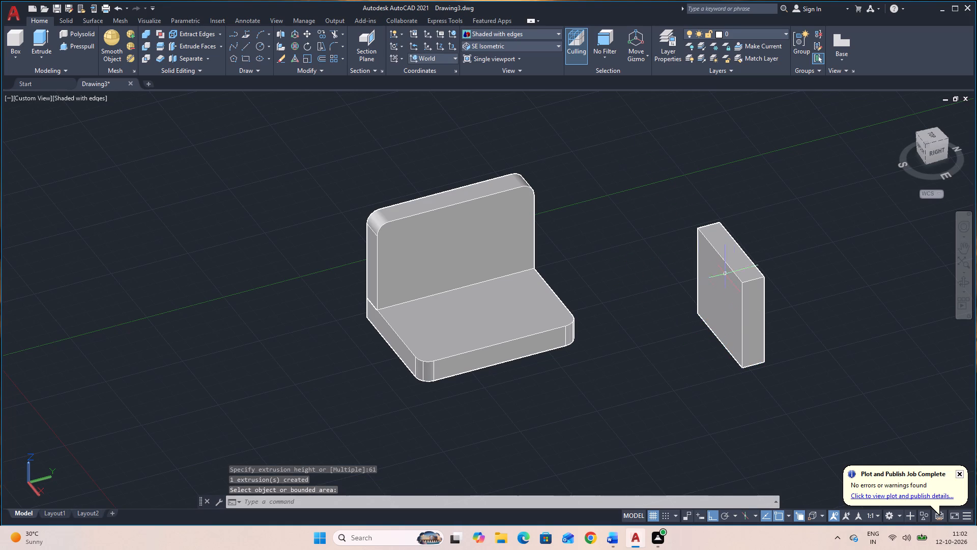
Move the block by its front bottom edge's midpoint onto the midpoint of the base plate's front top edge.
{"action": "left_click", "coordinate": [736, 278]}
{"action": "type", "text": "M"}
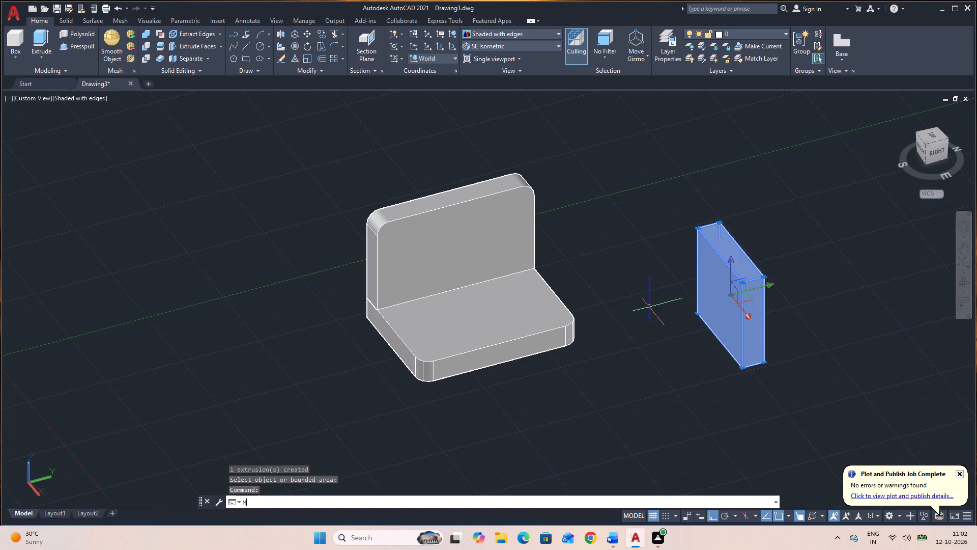
{"action": "key", "text": "space"}
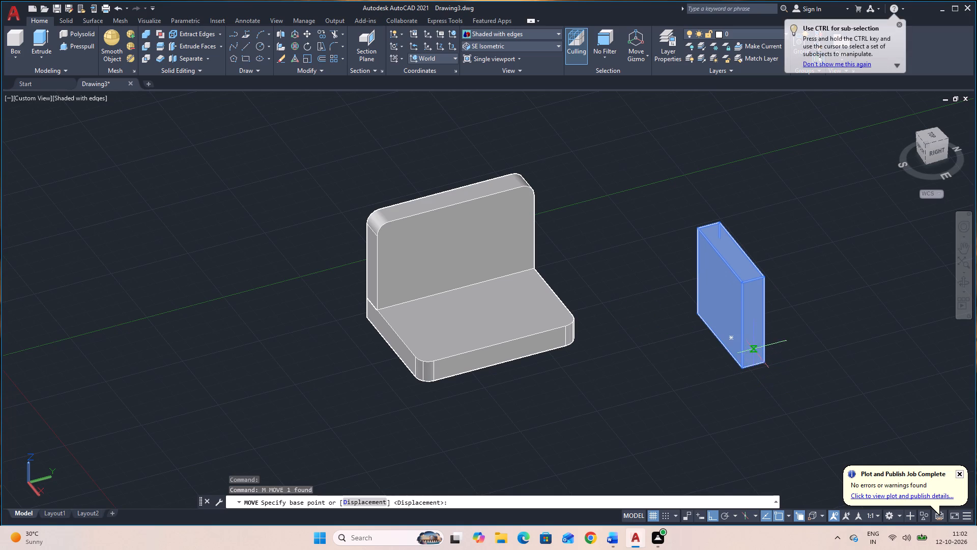
{"action": "scroll", "coordinate": [756, 364], "scroll_direction": "up", "scroll_amount": 2}
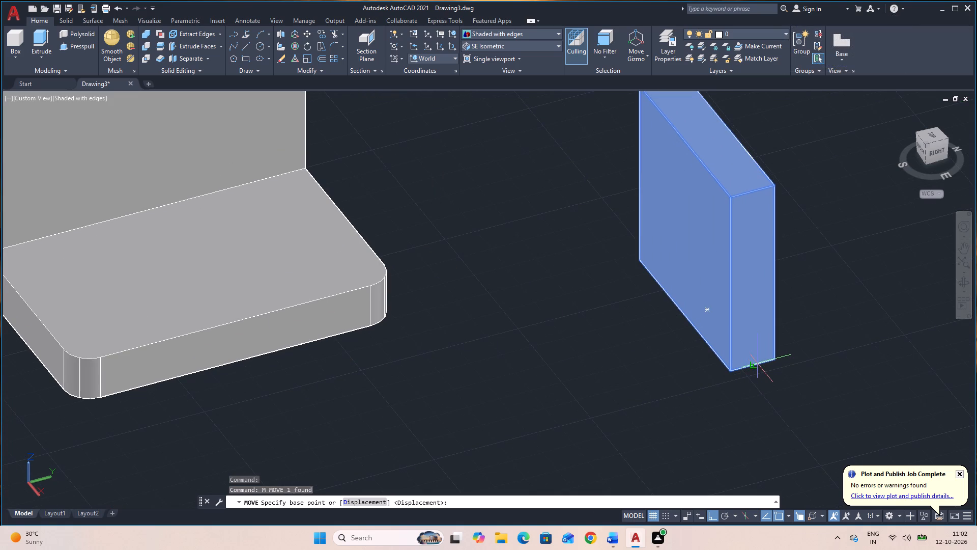
{"action": "left_click", "coordinate": [756, 364]}
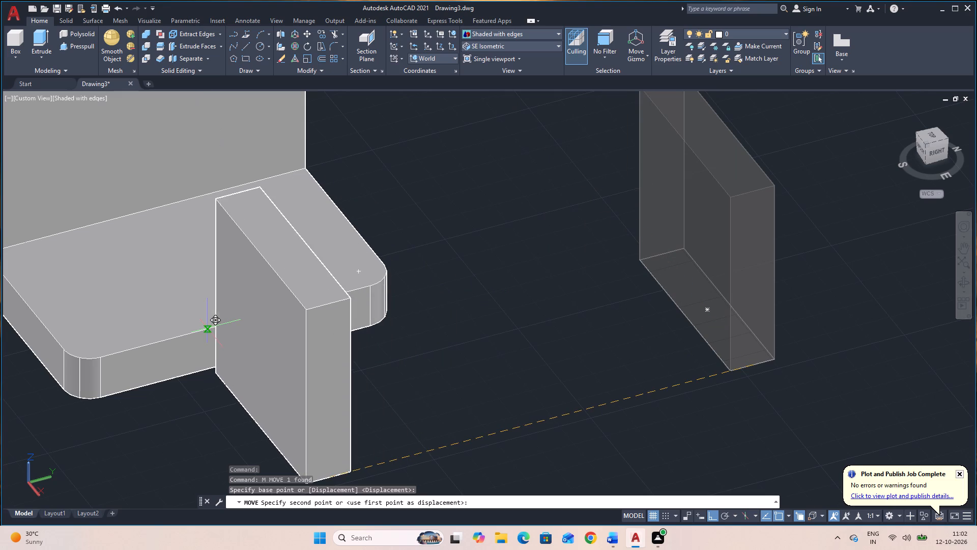
{"action": "left_click", "coordinate": [212, 328]}
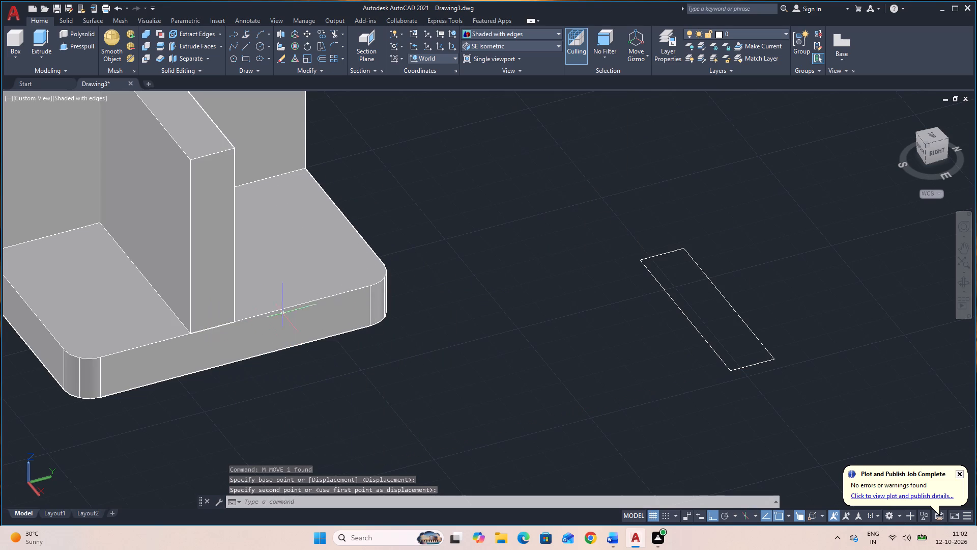
Erase the leftover rectangle outline beside the bracket.
{"action": "scroll", "coordinate": [480, 314], "scroll_direction": "down", "scroll_amount": 1}
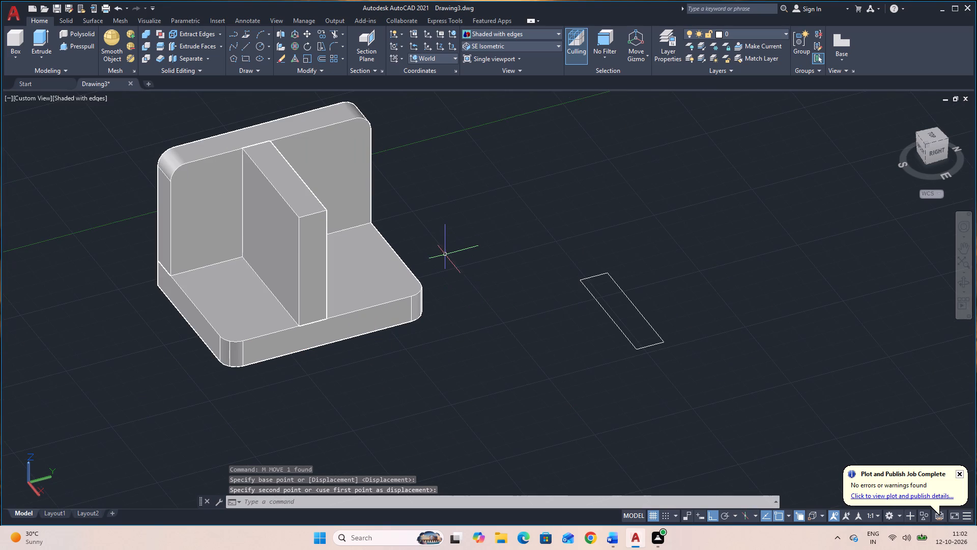
{"action": "middle_click_drag", "start_coordinate": [445, 255], "coordinate": [585, 348]}
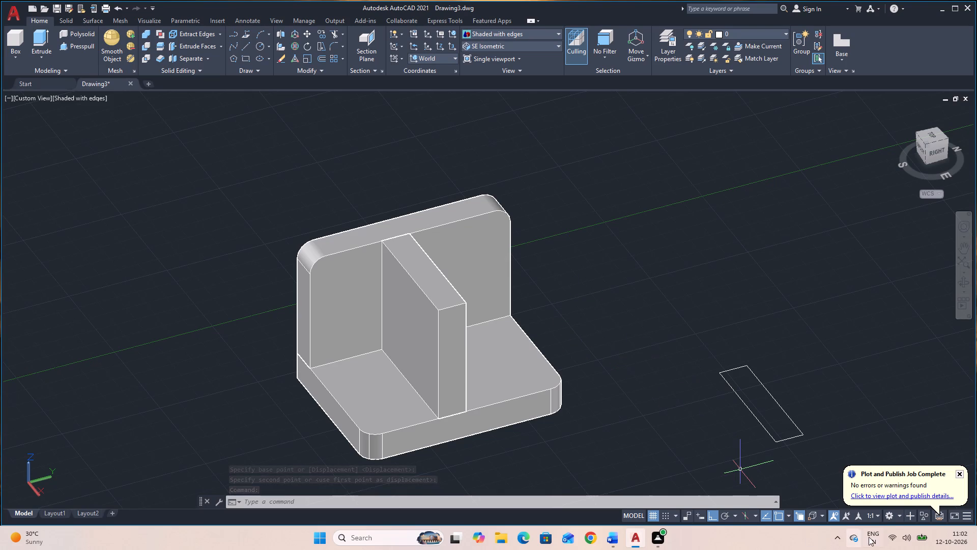
{"action": "left_click", "coordinate": [807, 462]}
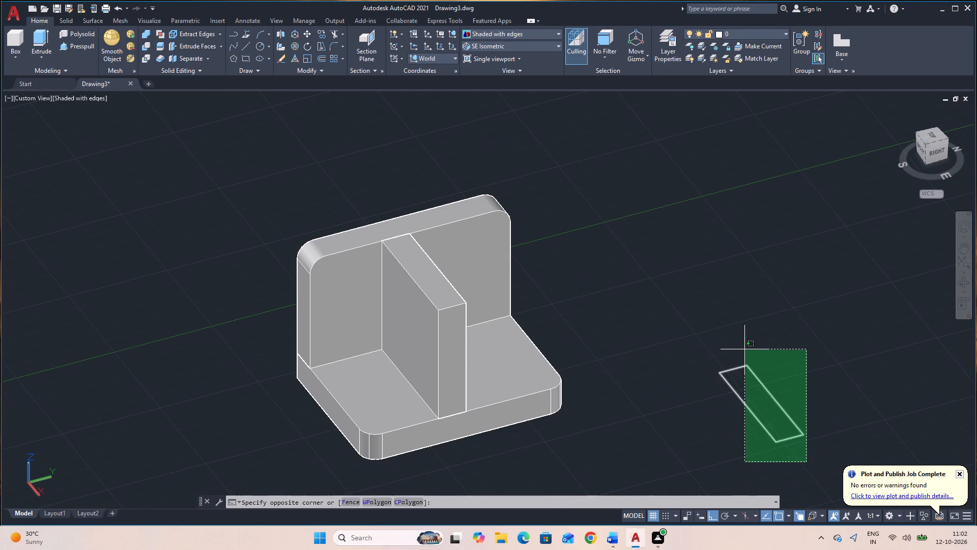
{"action": "left_click", "coordinate": [716, 323]}
{"action": "key", "text": "Delete"}
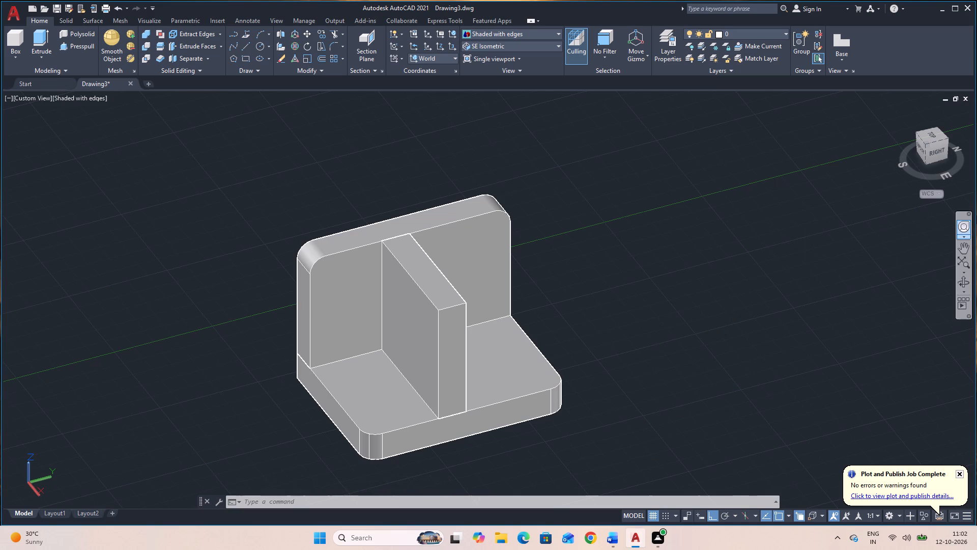
Draw a diagonal line on the central block's side face from its top rear corner to its bottom front corner.
{"action": "left_click", "coordinate": [961, 280]}
{"action": "left_click_drag", "start_coordinate": [680, 422], "coordinate": [731, 390]}
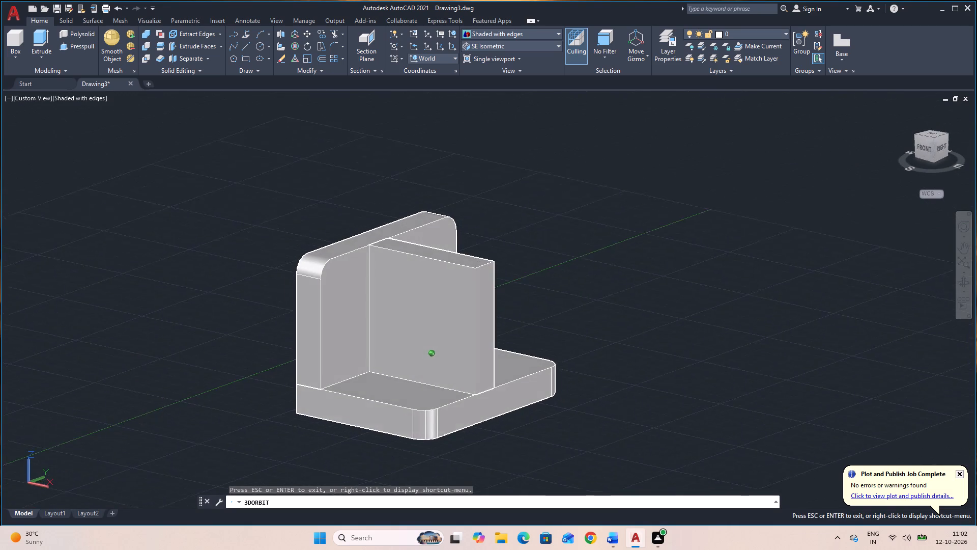
{"action": "left_click_drag", "start_coordinate": [731, 390], "coordinate": [732, 396]}
{"action": "key", "text": "Escape"}
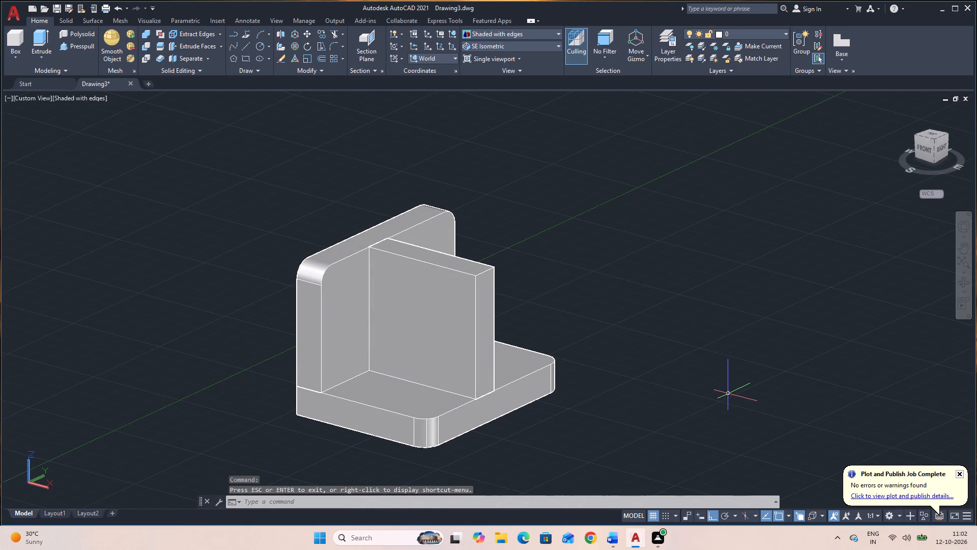
{"action": "key", "text": "l"}
{"action": "key", "text": "space"}
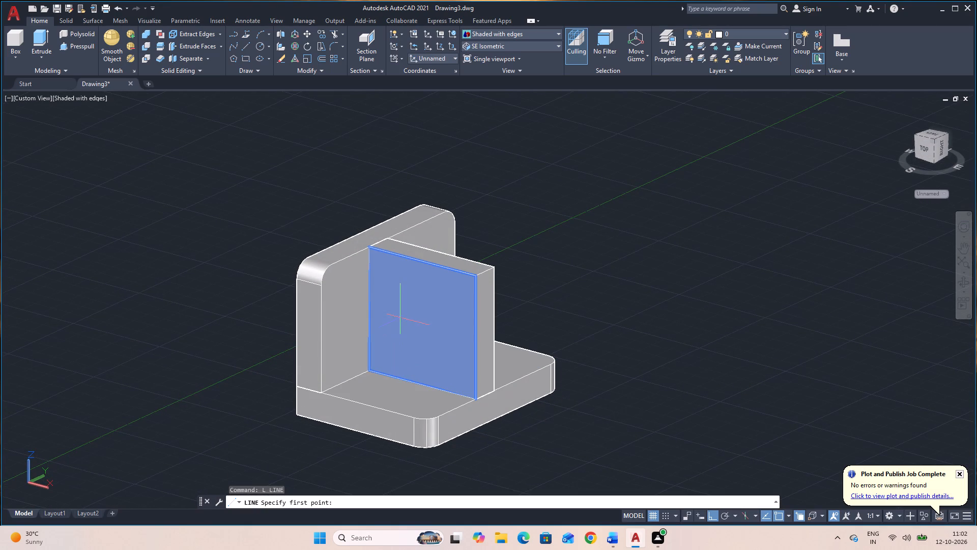
{"action": "left_click", "coordinate": [369, 248]}
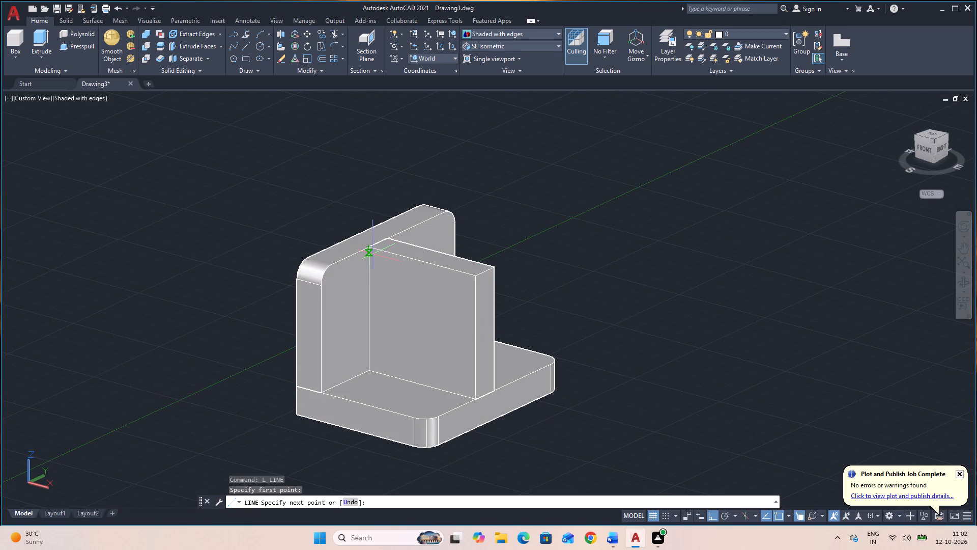
{"action": "left_click", "coordinate": [474, 398]}
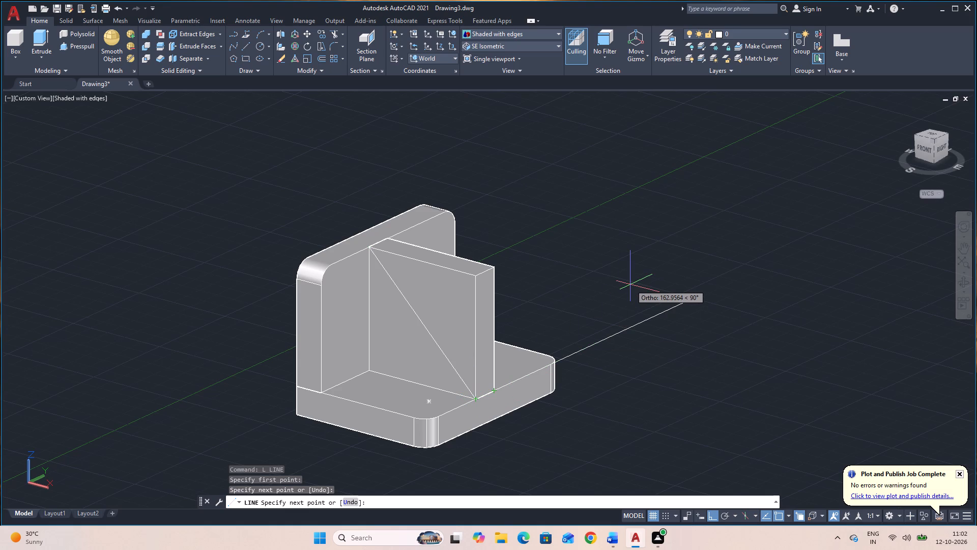
{"action": "key", "text": "Escape"}
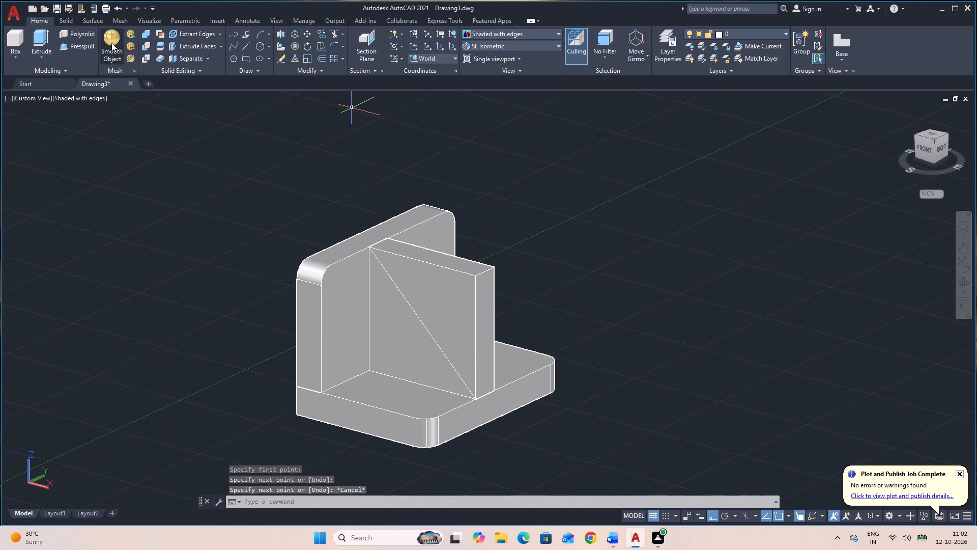
Presspull the triangular area above the diagonal through the block's full thickness to cut it into a sloping rib.
{"action": "left_click", "coordinate": [77, 44]}
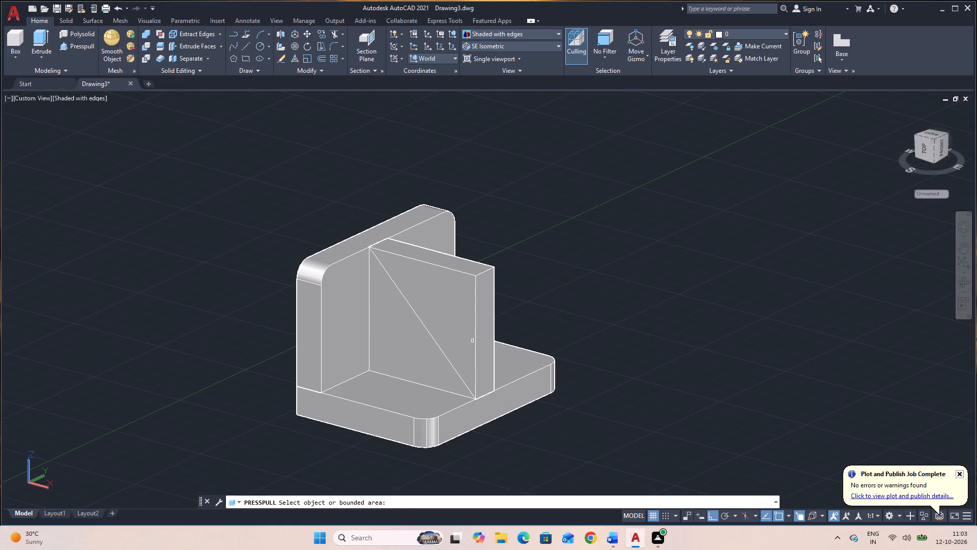
{"action": "left_click", "coordinate": [444, 306]}
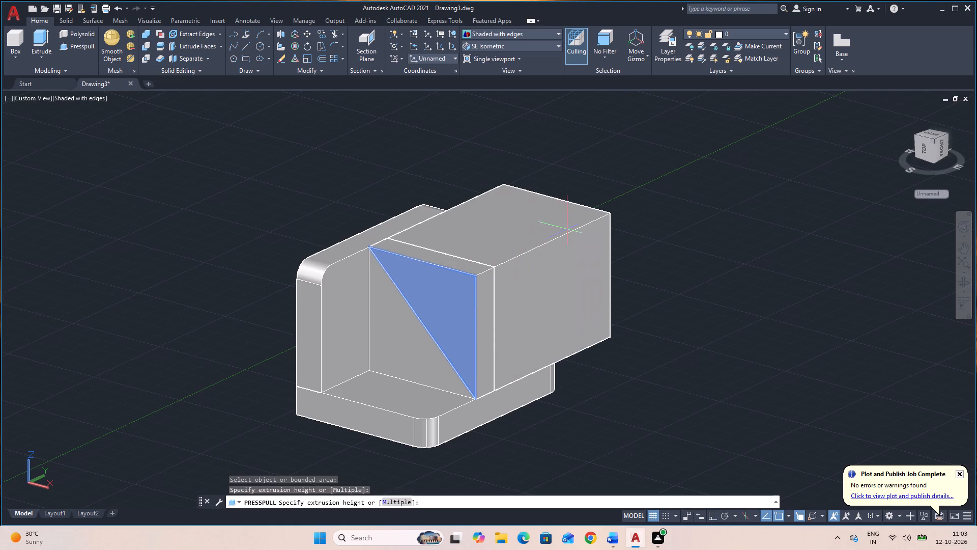
{"action": "left_click", "coordinate": [571, 228]}
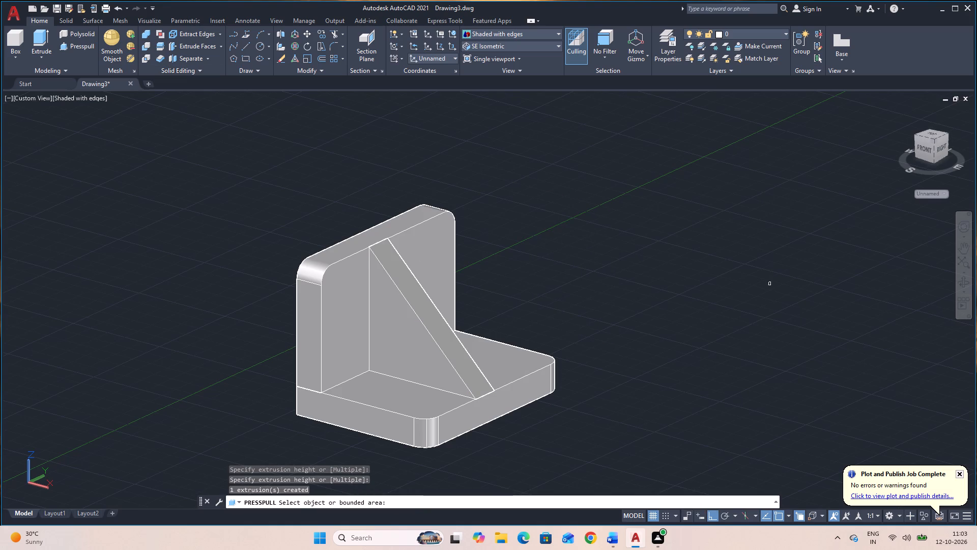
{"action": "key", "text": "Escape"}
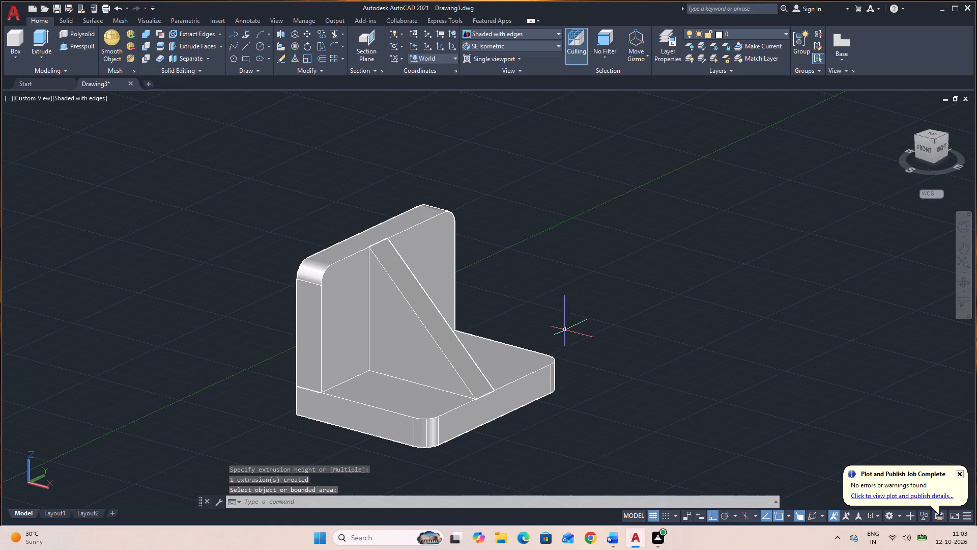
Move the sloping rib by its front bottom edge's midpoint into the empty space beside the bracket.
{"action": "left_click", "coordinate": [961, 284]}
{"action": "left_click_drag", "start_coordinate": [710, 404], "coordinate": [653, 406]}
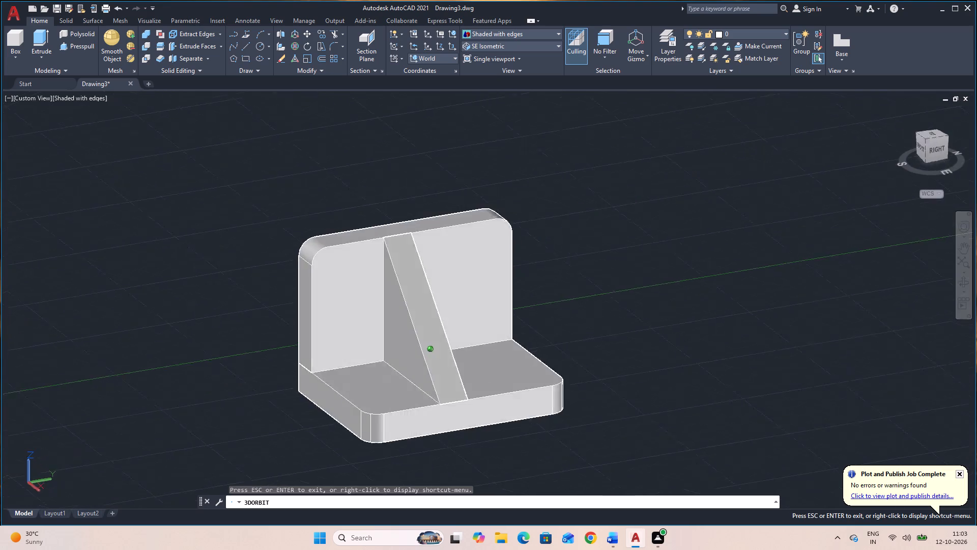
{"action": "left_click_drag", "start_coordinate": [653, 406], "coordinate": [608, 465]}
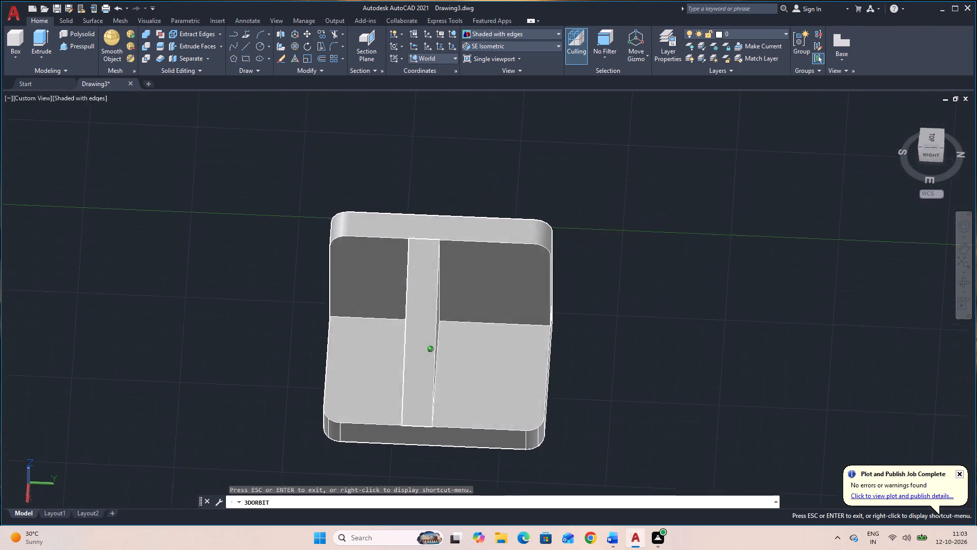
{"action": "left_click_drag", "start_coordinate": [608, 465], "coordinate": [612, 469]}
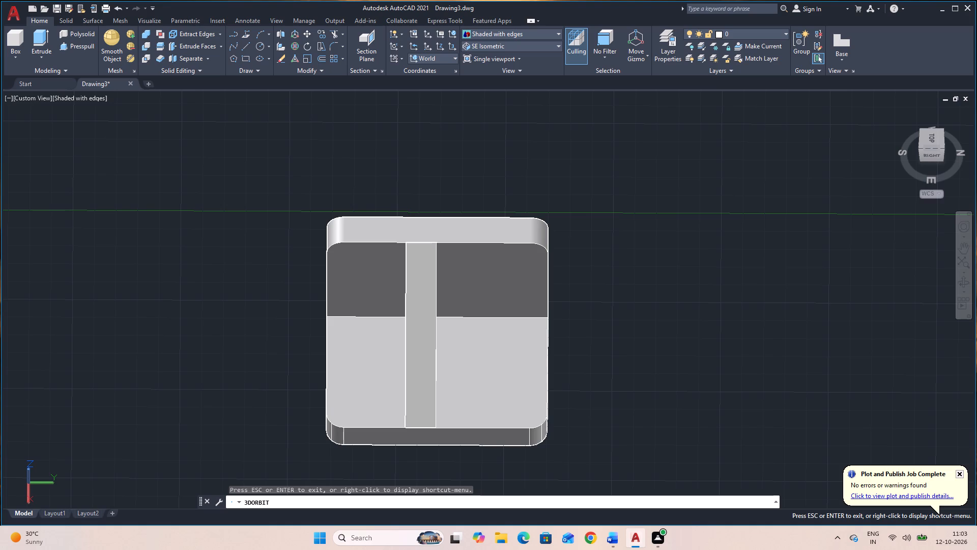
{"action": "key", "text": "Escape"}
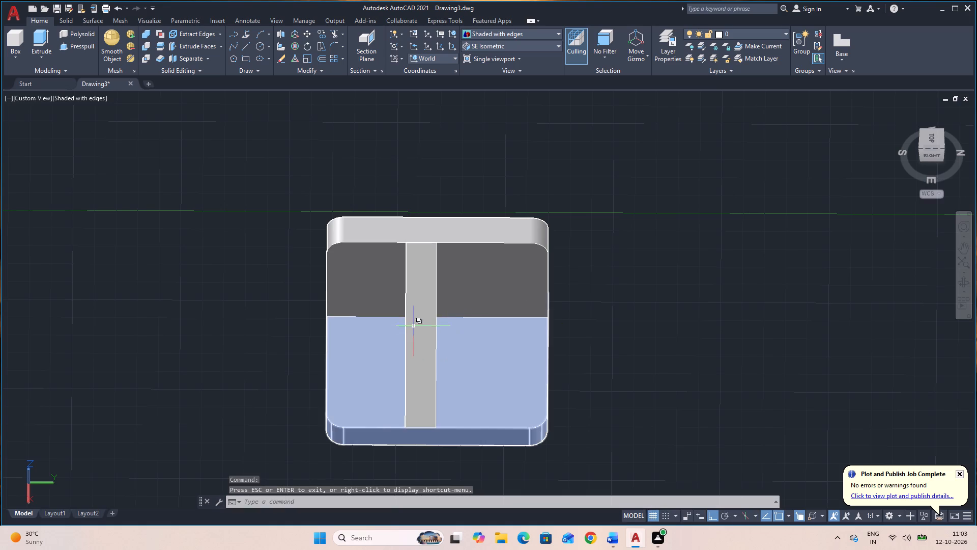
{"action": "left_click", "coordinate": [419, 326]}
{"action": "type", "text": "M"}
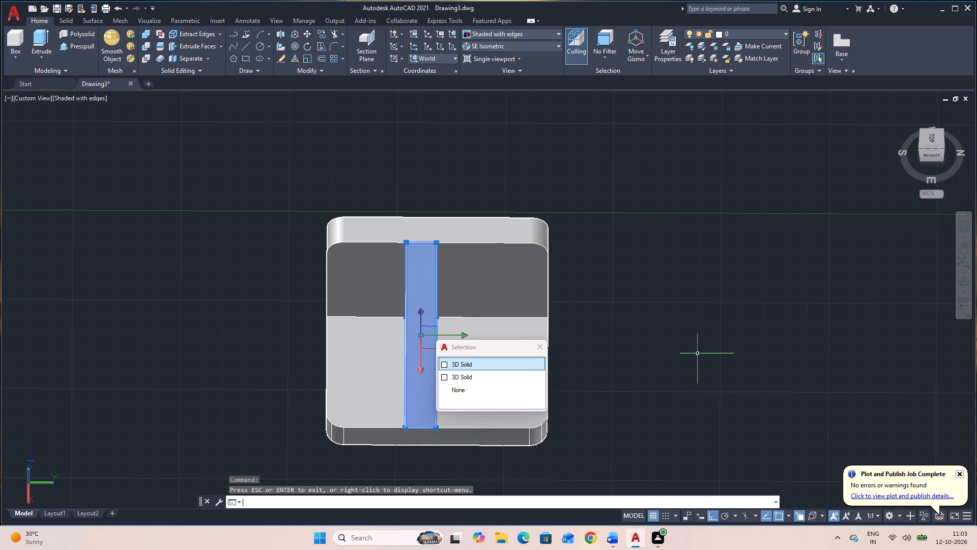
{"action": "key", "text": "space"}
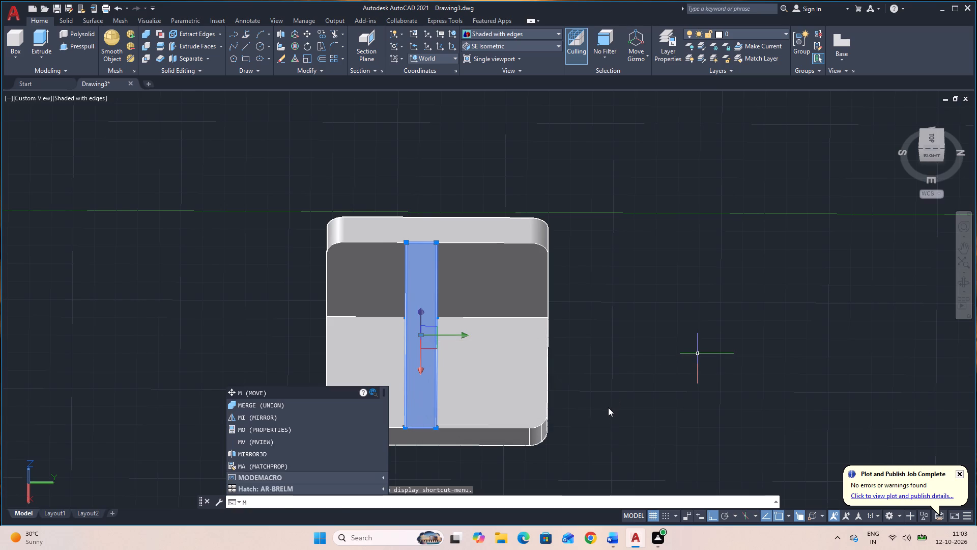
{"action": "key", "text": "space"}
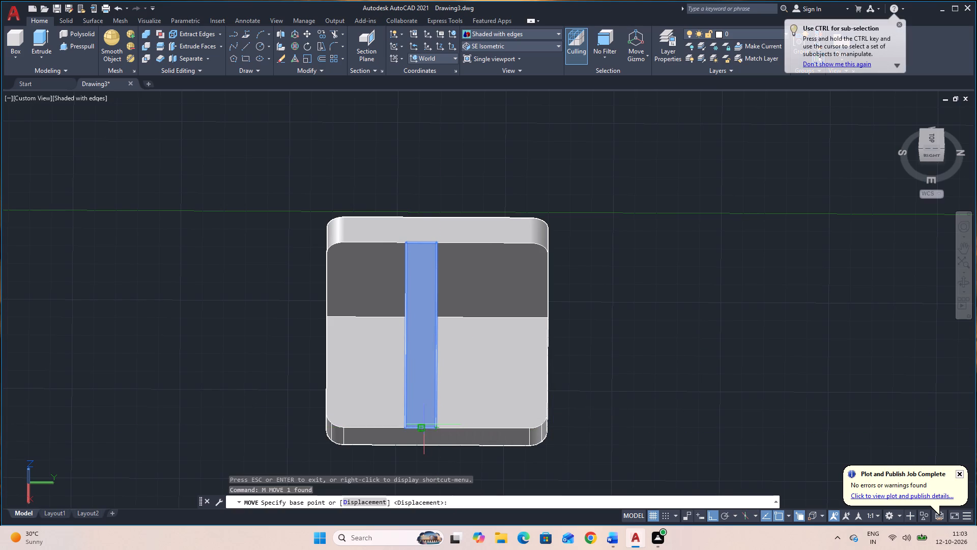
{"action": "left_click", "coordinate": [420, 429]}
{"action": "left_click", "coordinate": [705, 401]}
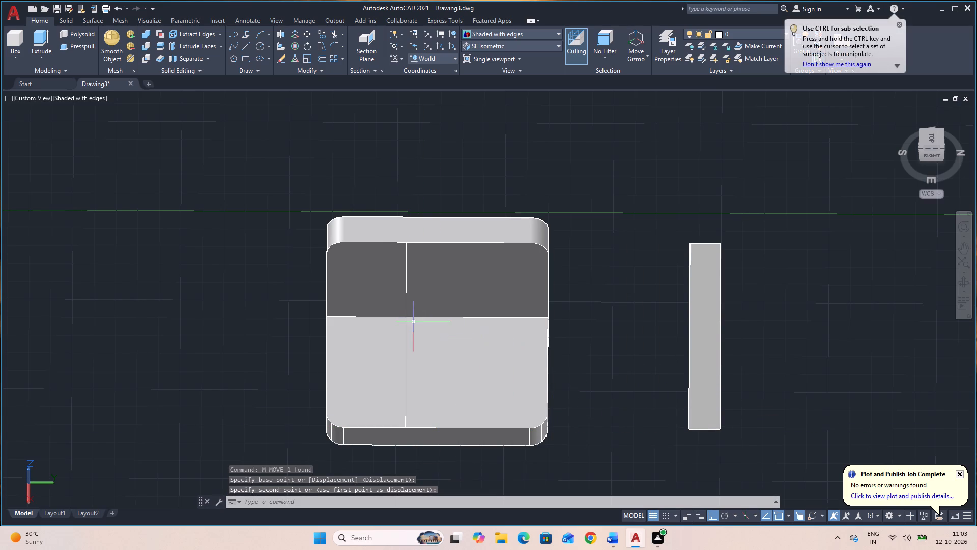
Erase the diagonal construction line left on the bracket.
{"action": "left_click", "coordinate": [405, 316]}
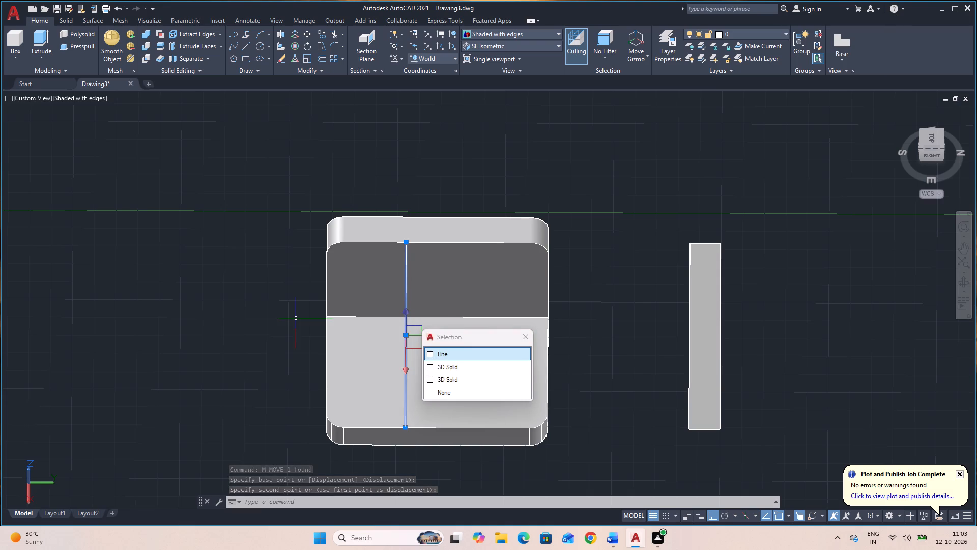
{"action": "key", "text": "Delete"}
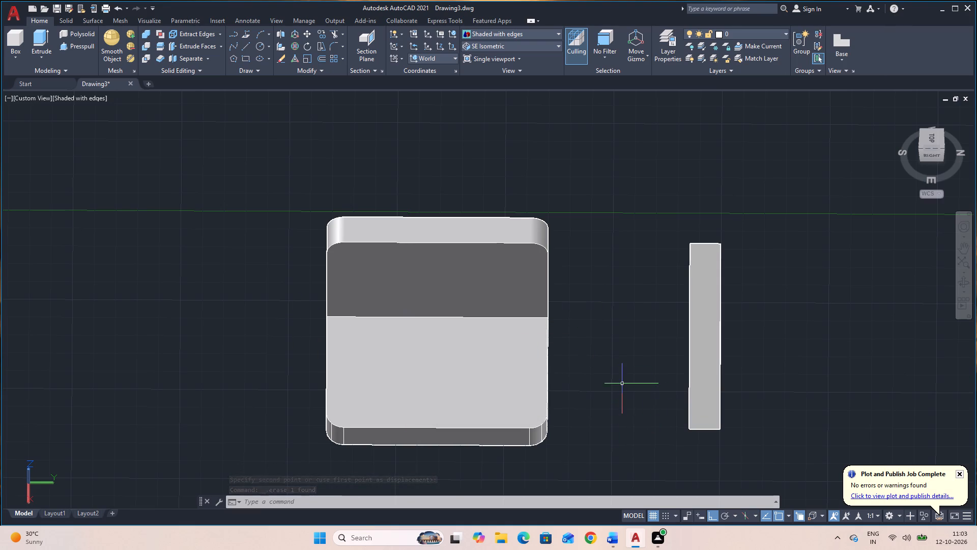
Start a line at the bracket where the base and upright plates meet.
{"action": "left_click", "coordinate": [965, 278]}
{"action": "left_click_drag", "start_coordinate": [839, 390], "coordinate": [930, 383]}
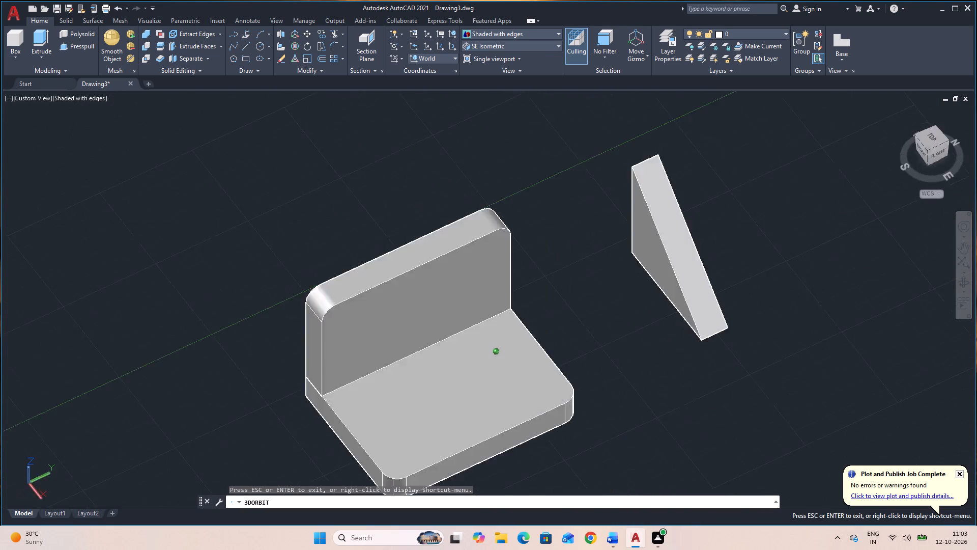
{"action": "left_click_drag", "start_coordinate": [930, 383], "coordinate": [964, 376]}
{"action": "left_click_drag", "start_coordinate": [877, 389], "coordinate": [861, 389]}
{"action": "left_click_drag", "start_coordinate": [852, 389], "coordinate": [713, 391]}
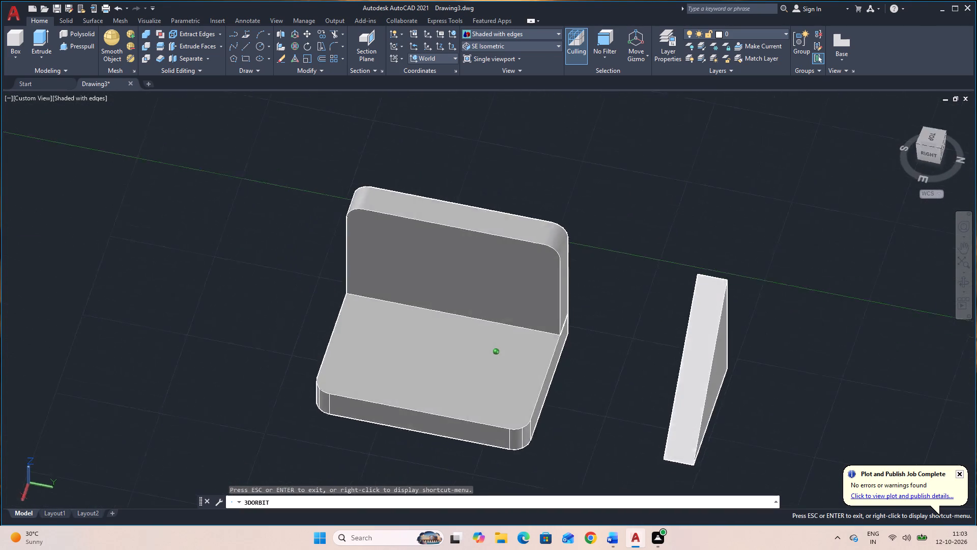
{"action": "left_click_drag", "start_coordinate": [713, 391], "coordinate": [743, 409]}
{"action": "key", "text": "Escape"}
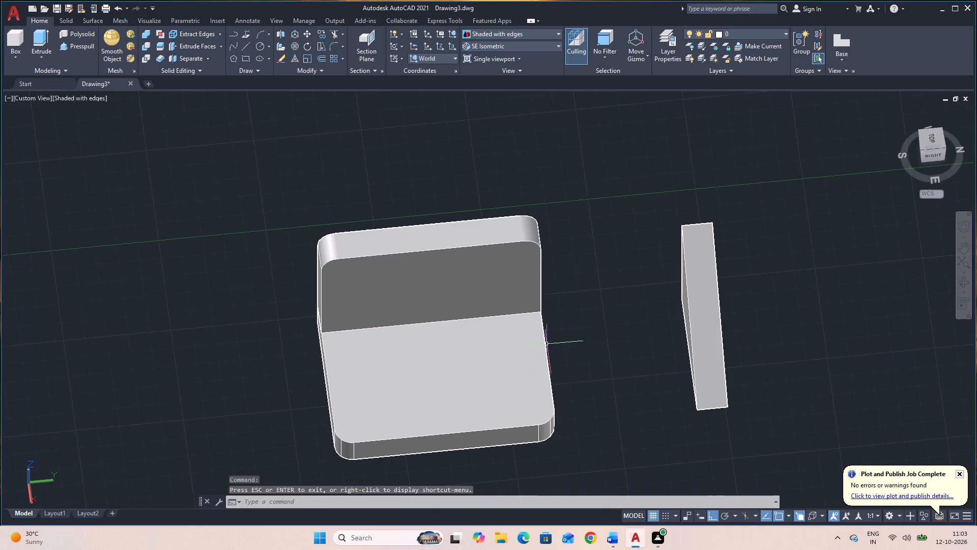
{"action": "key", "text": "space"}
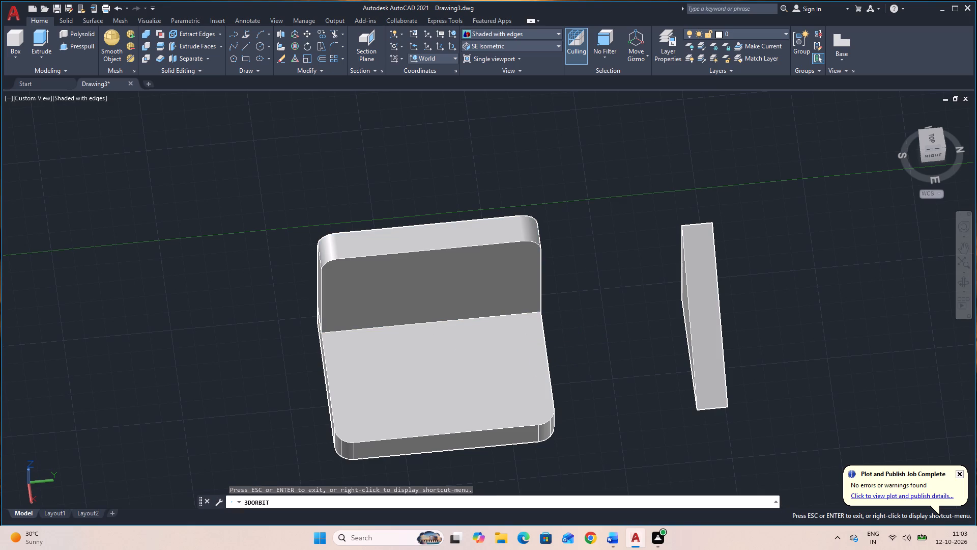
{"action": "key", "text": "Escape"}
{"action": "key", "text": "l"}
{"action": "key", "text": "space"}
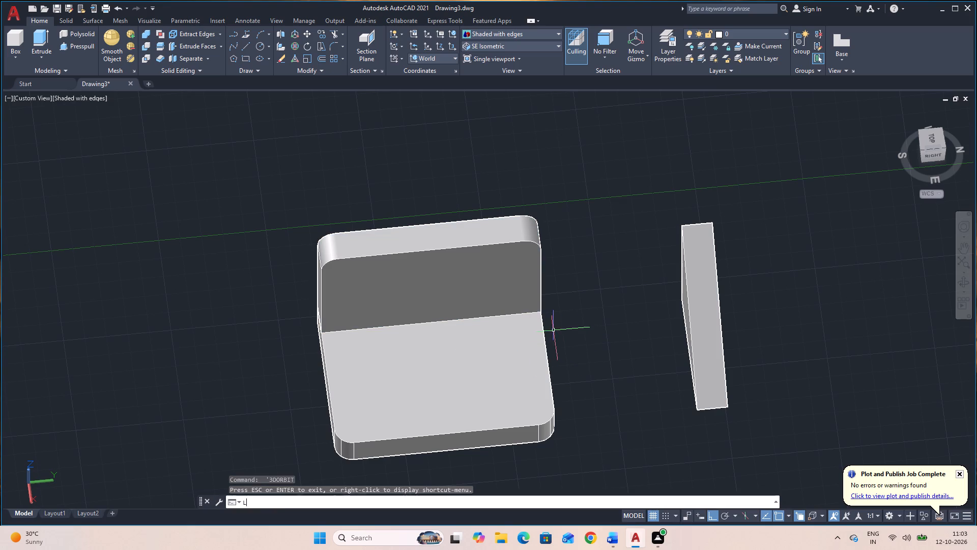
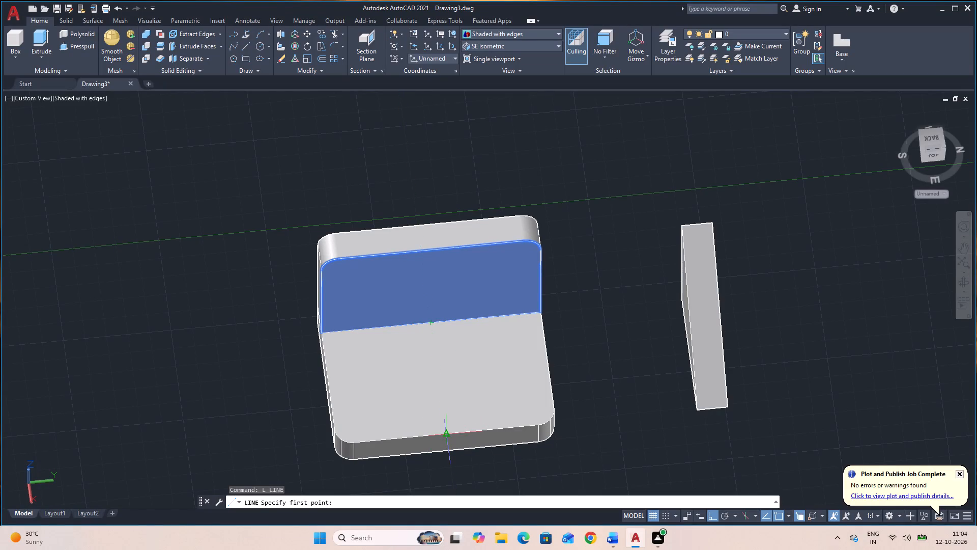
Move the sloping rib by its front bottom edge's midpoint onto the midpoint of the base plate's front top edge.
{"action": "left_click", "coordinate": [713, 407]}
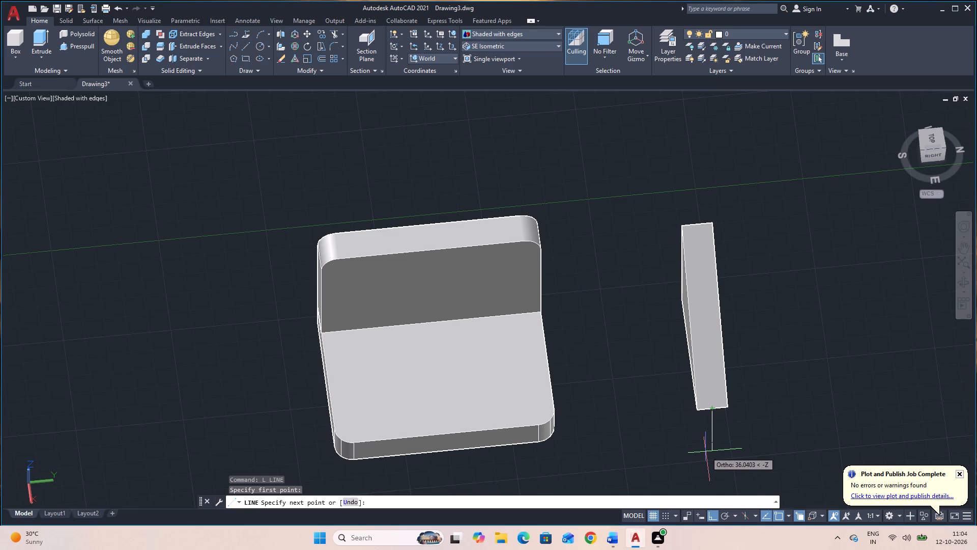
{"action": "key", "text": "Escape"}
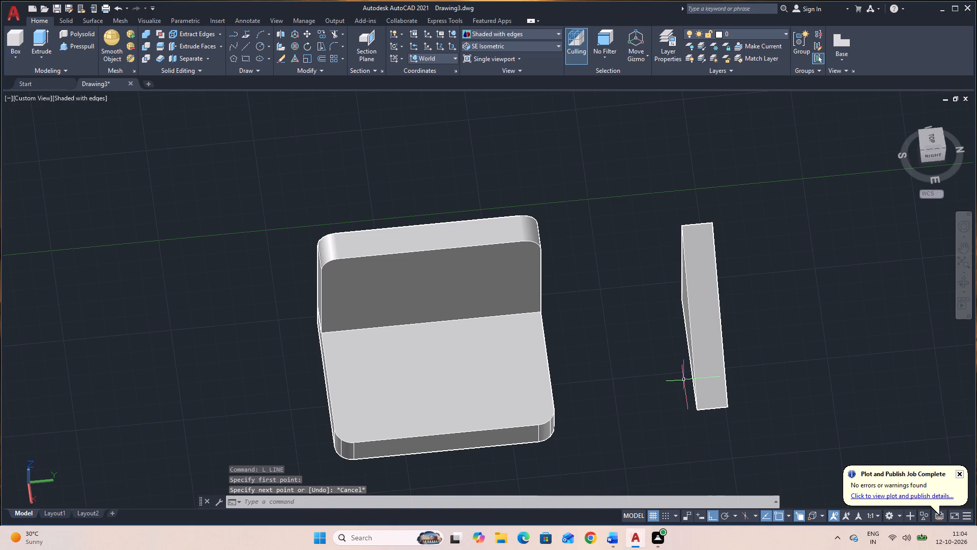
{"action": "left_click", "coordinate": [709, 336]}
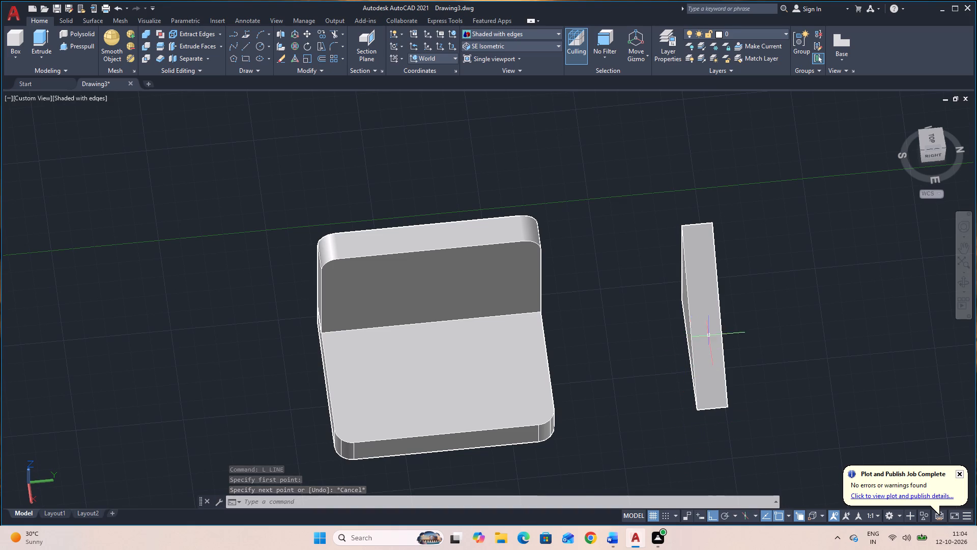
{"action": "key", "text": "m"}
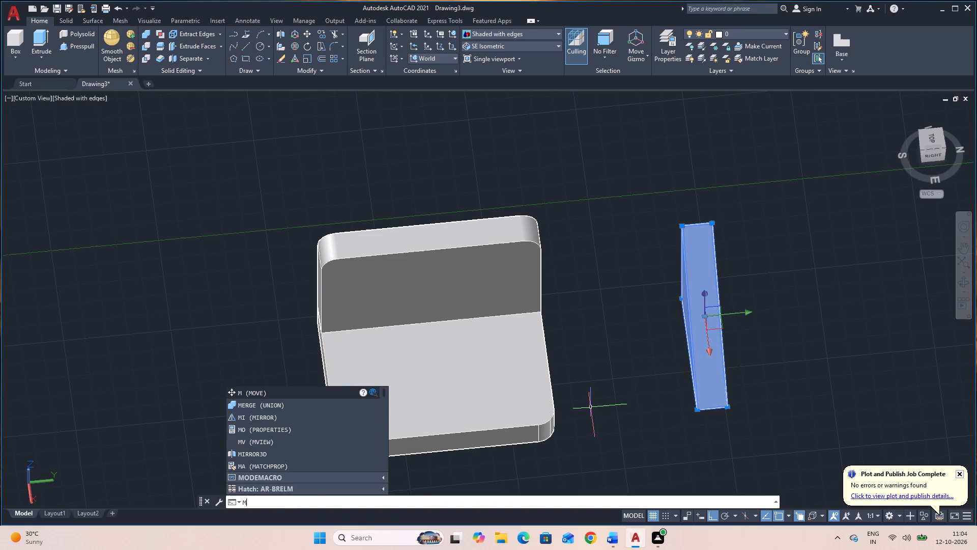
{"action": "key", "text": "space"}
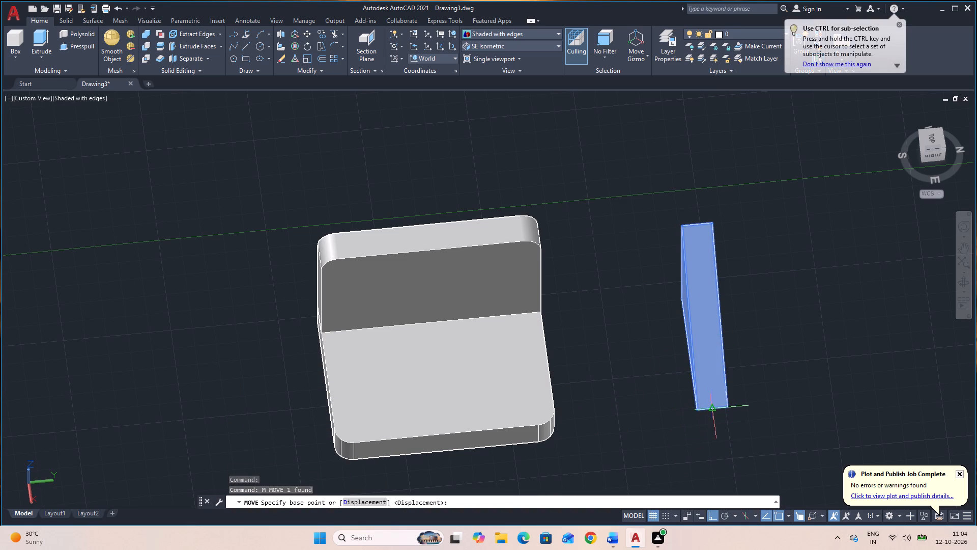
{"action": "left_click", "coordinate": [711, 408]}
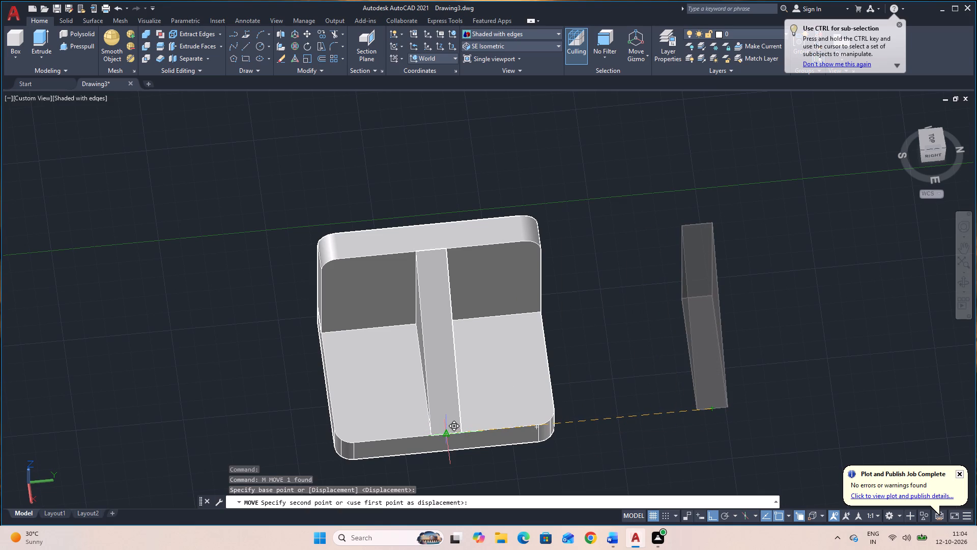
{"action": "left_click", "coordinate": [448, 434]}
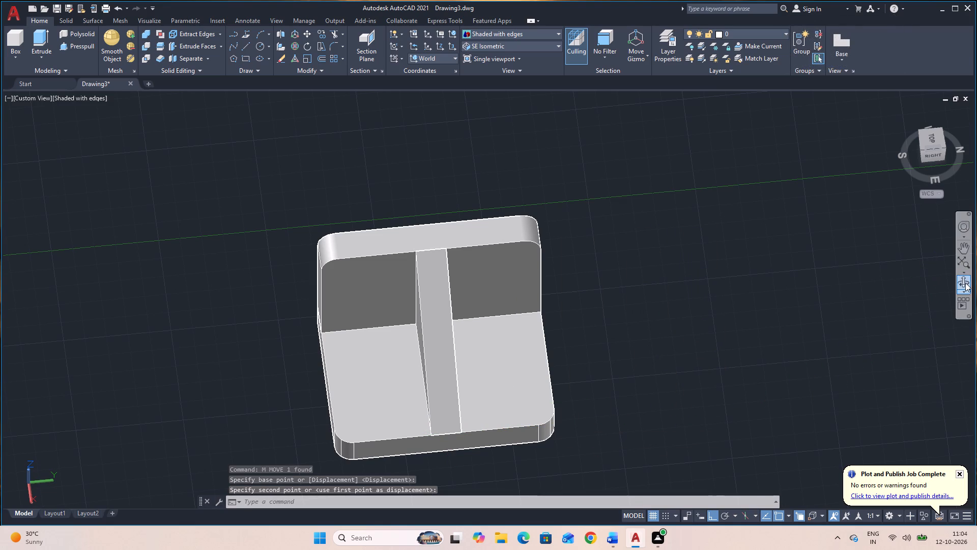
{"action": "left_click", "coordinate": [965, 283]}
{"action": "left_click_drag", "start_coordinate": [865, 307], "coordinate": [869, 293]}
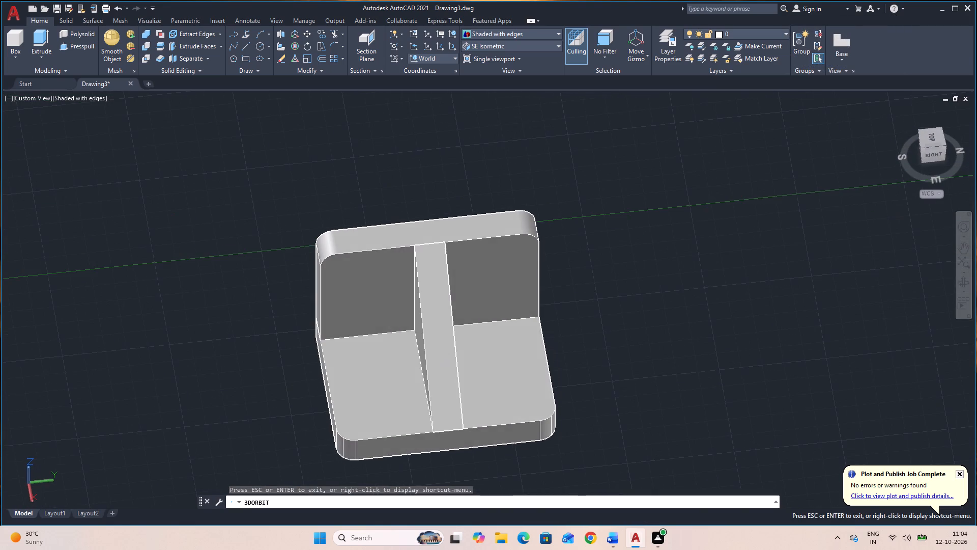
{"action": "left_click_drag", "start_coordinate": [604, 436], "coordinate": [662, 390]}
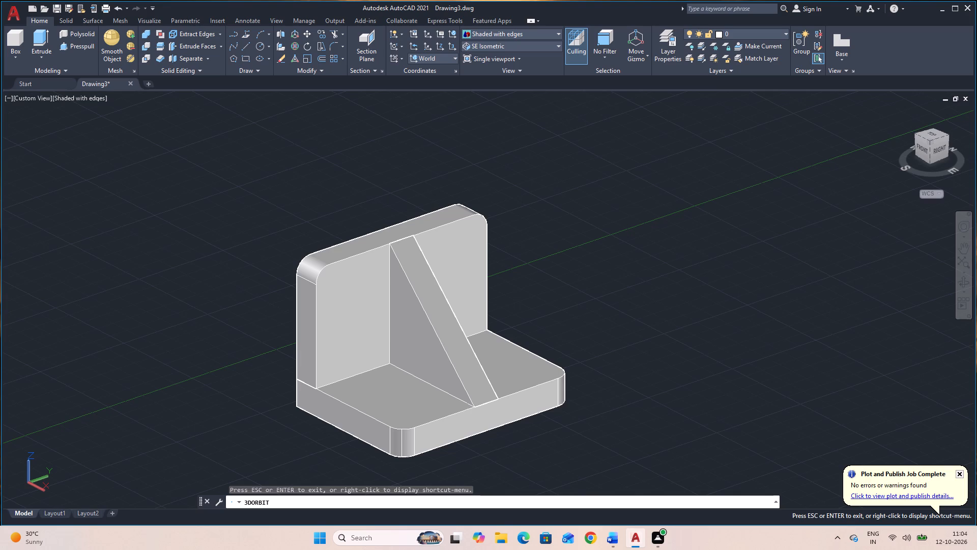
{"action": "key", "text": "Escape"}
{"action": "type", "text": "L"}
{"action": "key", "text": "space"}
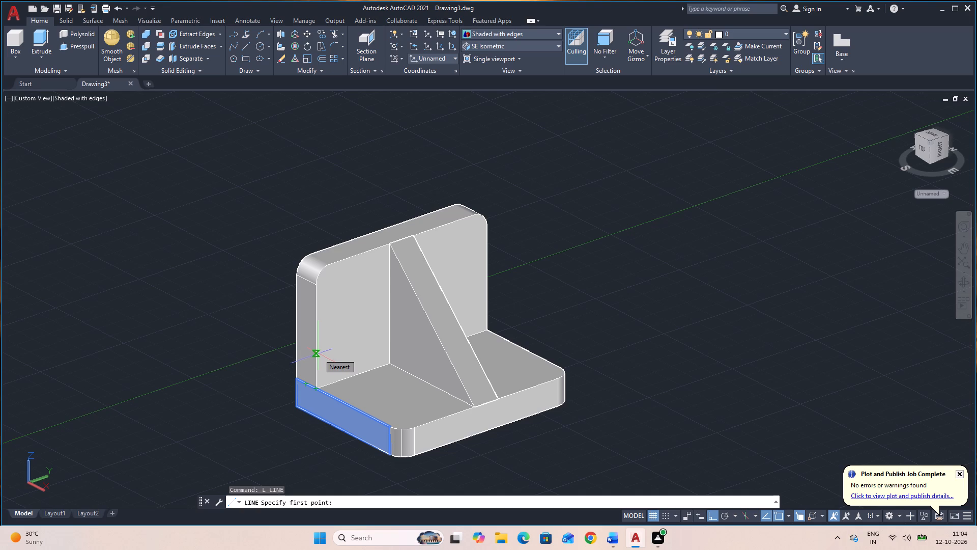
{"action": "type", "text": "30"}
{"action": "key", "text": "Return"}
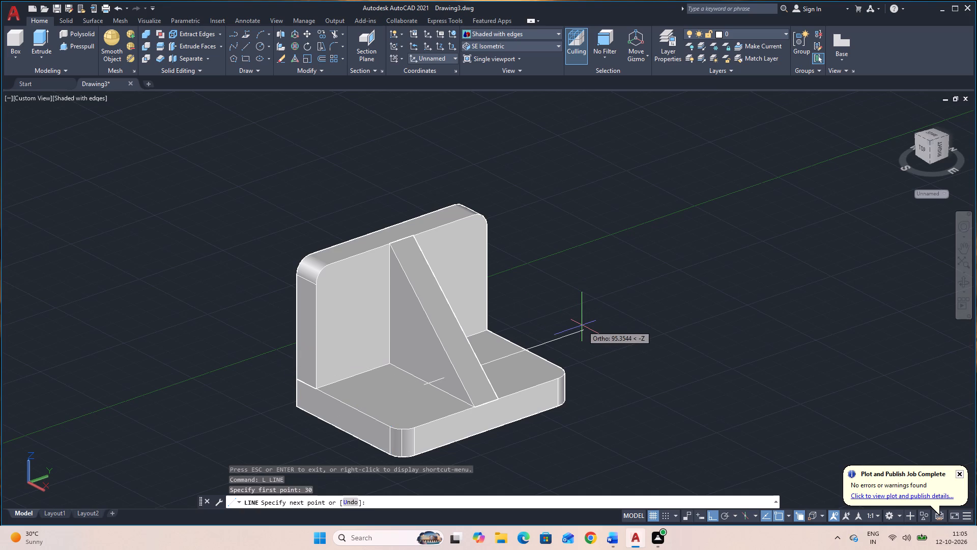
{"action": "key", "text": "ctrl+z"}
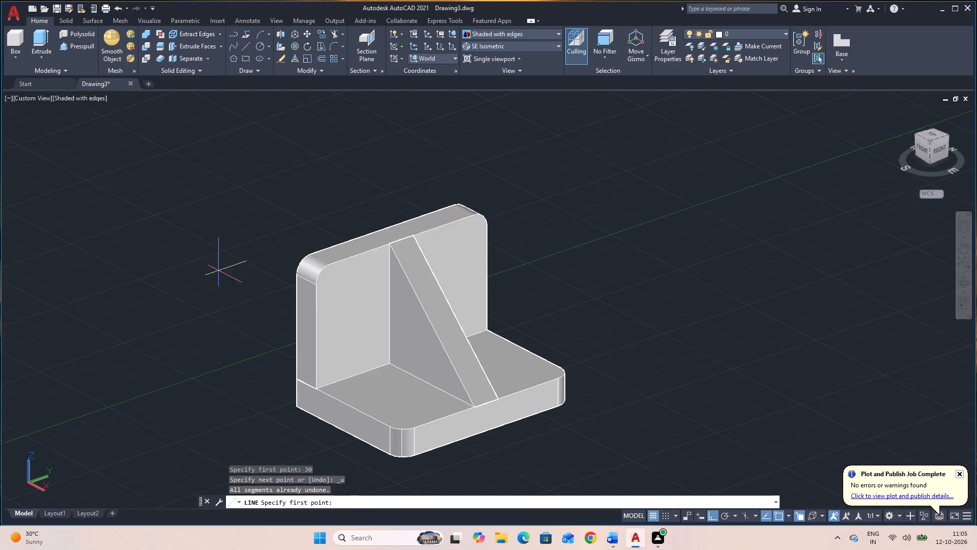
Draw construction lines from the upright plate's near bottom corner, 30 up its edge and 20 inward across the face.
{"action": "type", "text": "L"}
{"action": "key", "text": "space"}
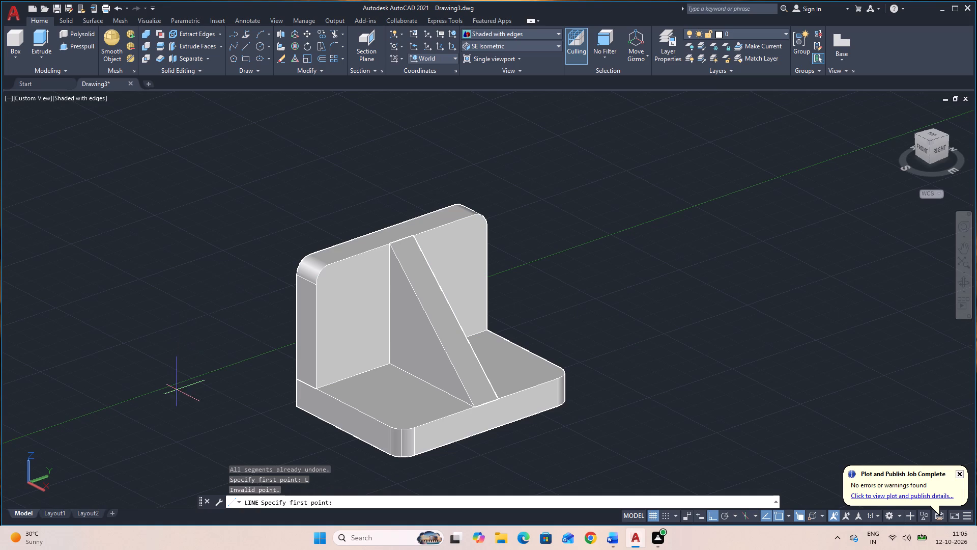
{"action": "left_click", "coordinate": [315, 387]}
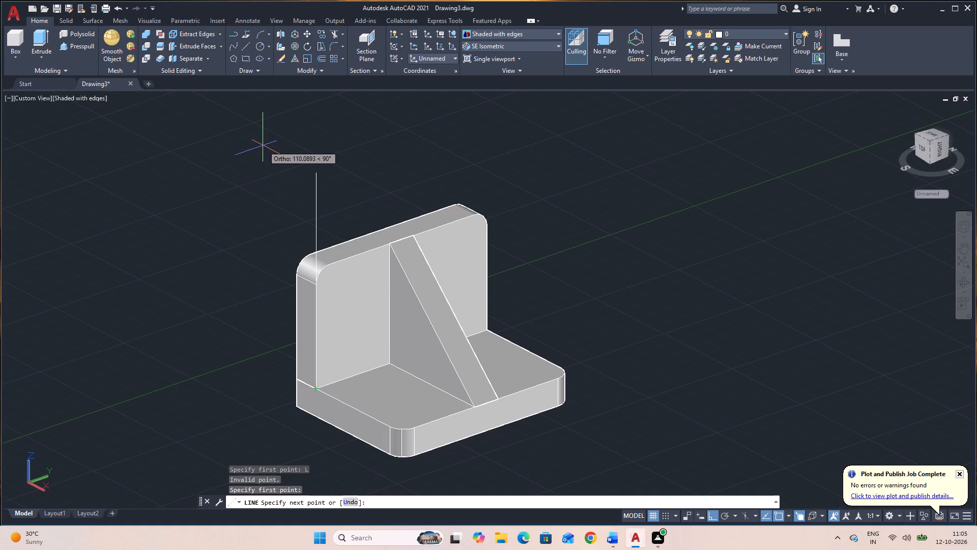
{"action": "type", "text": "30"}
{"action": "key", "text": "Return"}
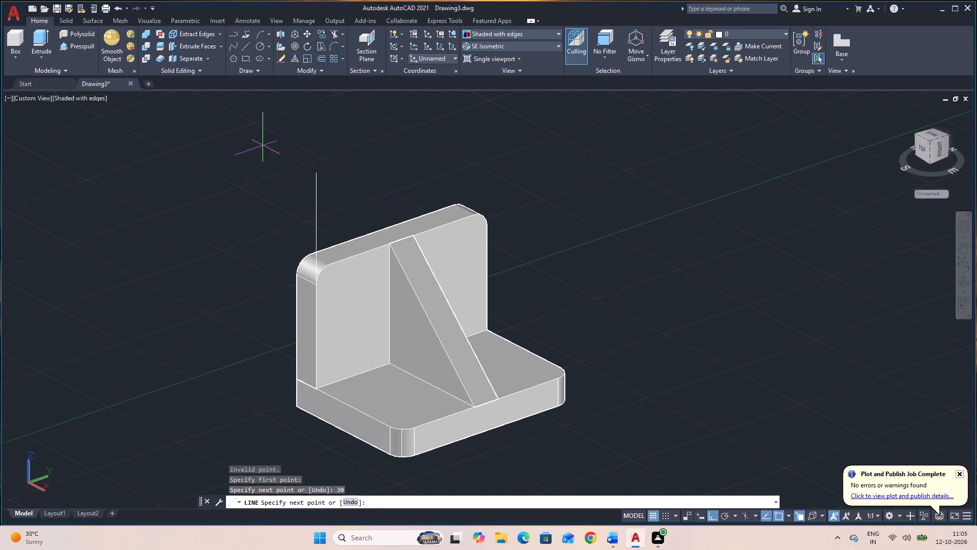
{"action": "type", "text": "20"}
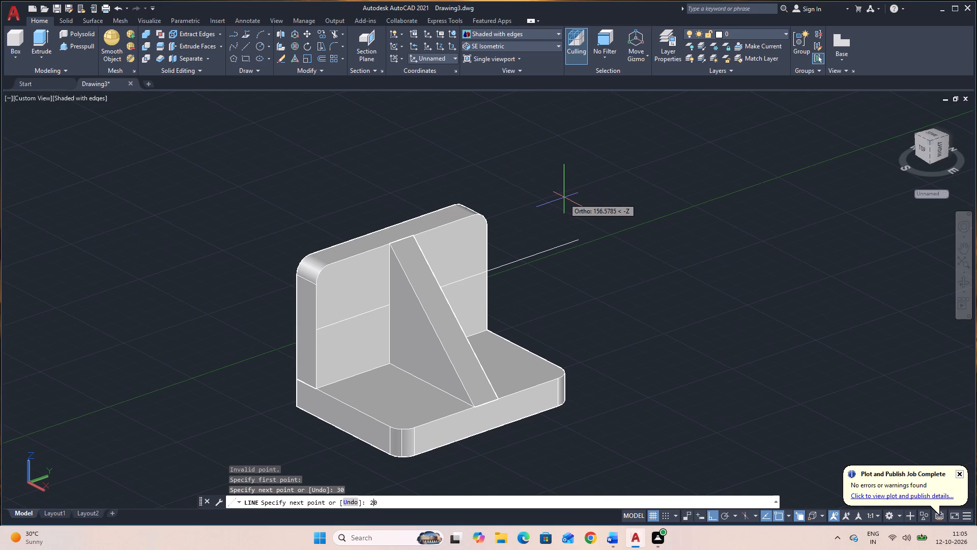
{"action": "key", "text": "Return"}
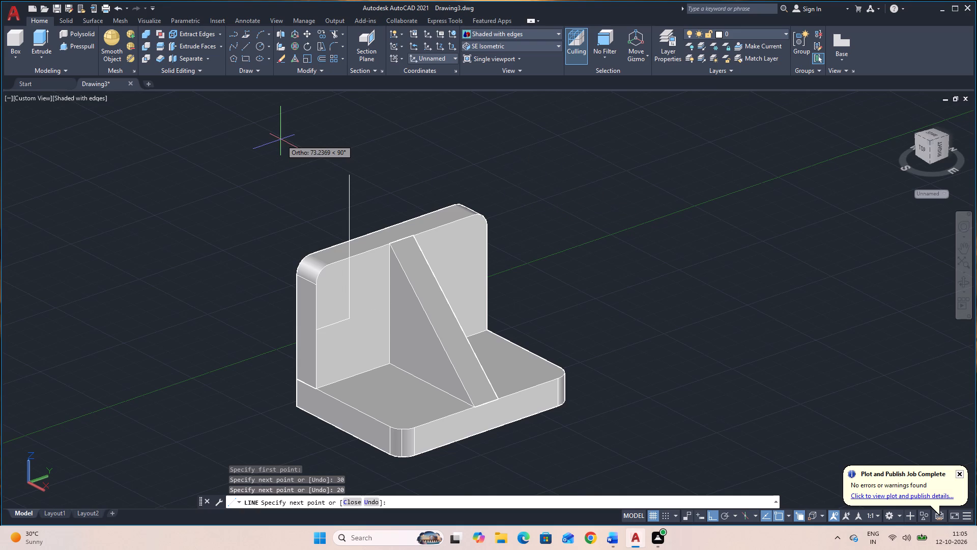
{"action": "key", "text": "Escape"}
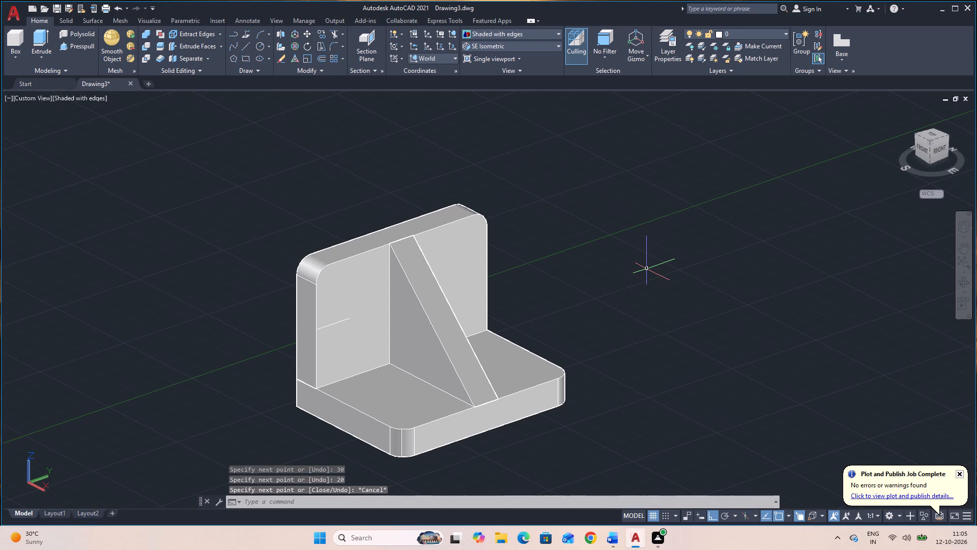
Draw matching construction lines from the upright plate's far bottom corner, 30 up its edge and 20 inward across the face.
{"action": "key", "text": "l"}
{"action": "key", "text": "space"}
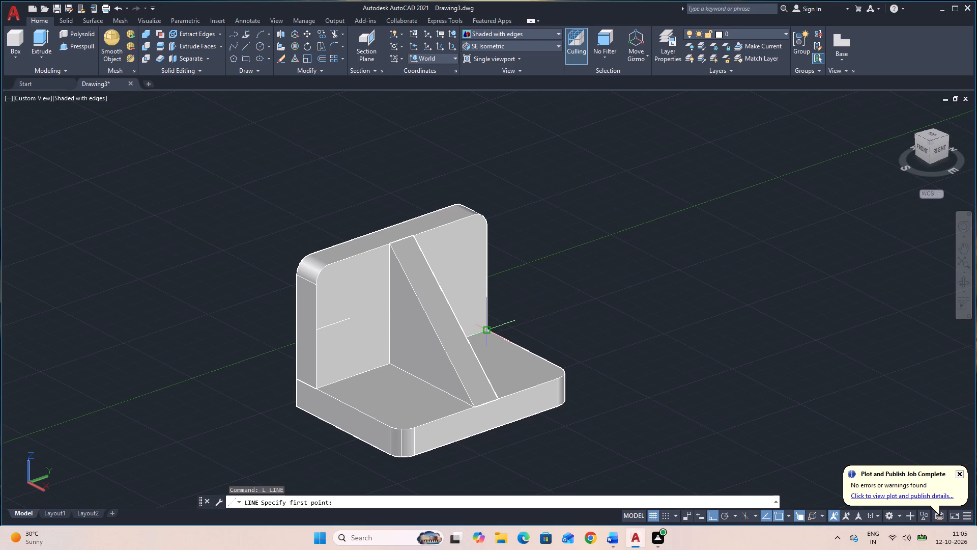
{"action": "left_click", "coordinate": [487, 334]}
{"action": "type", "text": "30"}
{"action": "key", "text": "Return"}
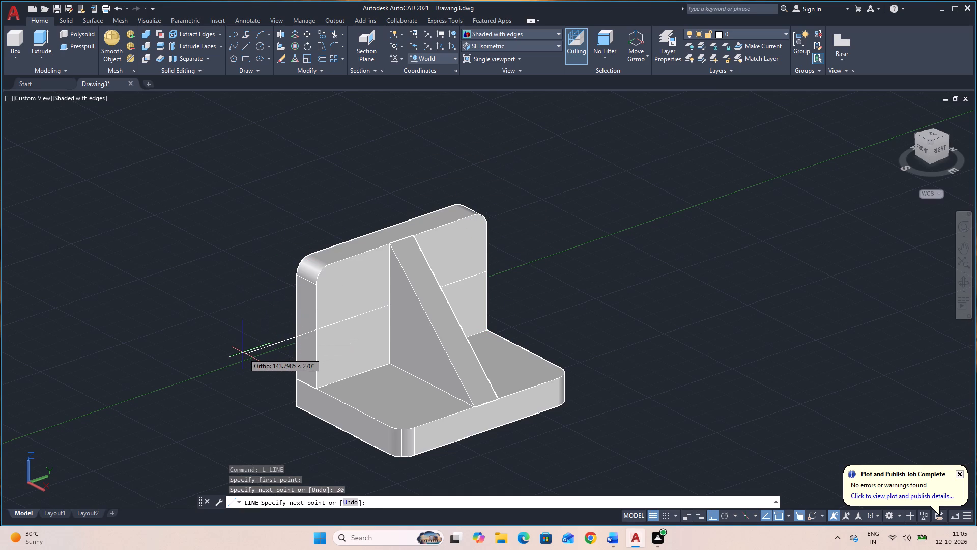
{"action": "type", "text": "20"}
{"action": "key", "text": "Return"}
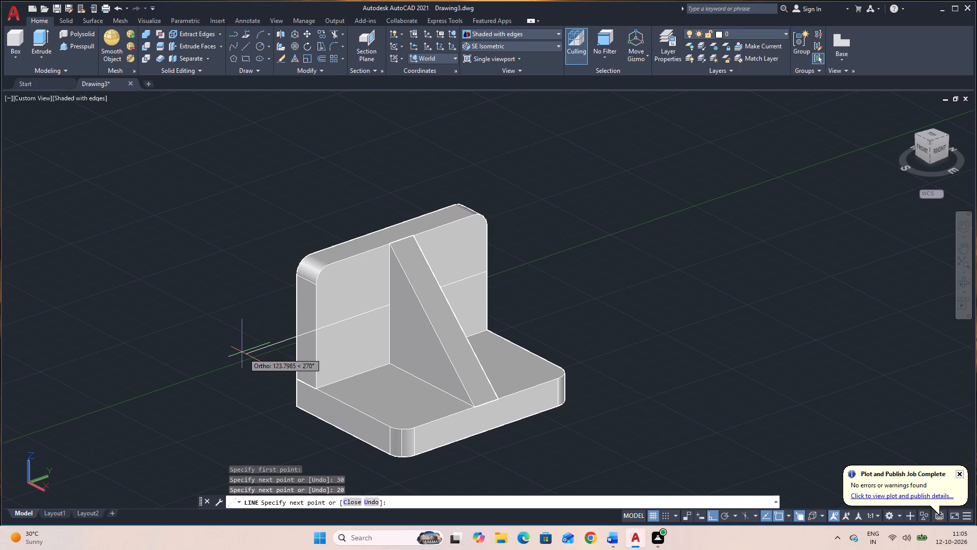
{"action": "key", "text": "Escape"}
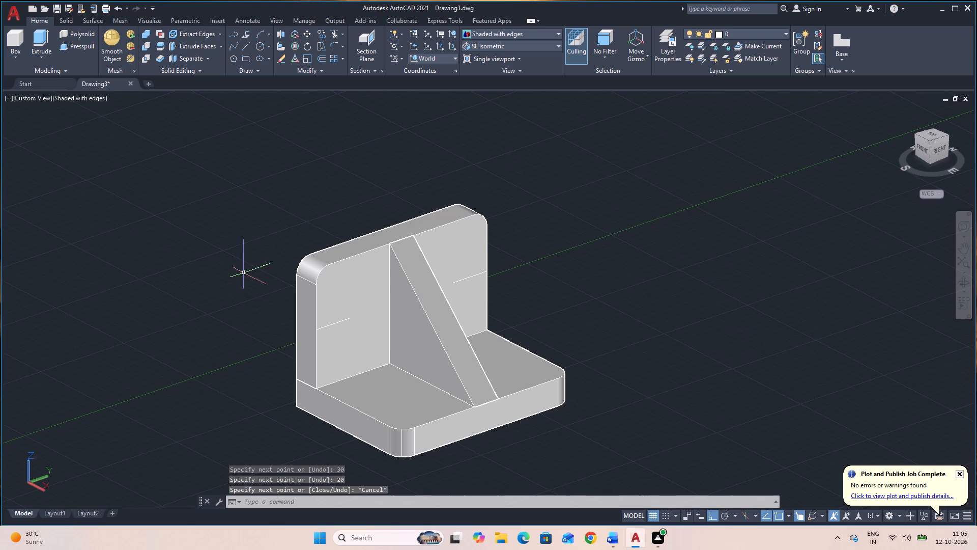
Create a cylinder of diameter 15 and height -14 into the upright plate, centred on the near construction line's inner end.
{"action": "left_click", "coordinate": [14, 54]}
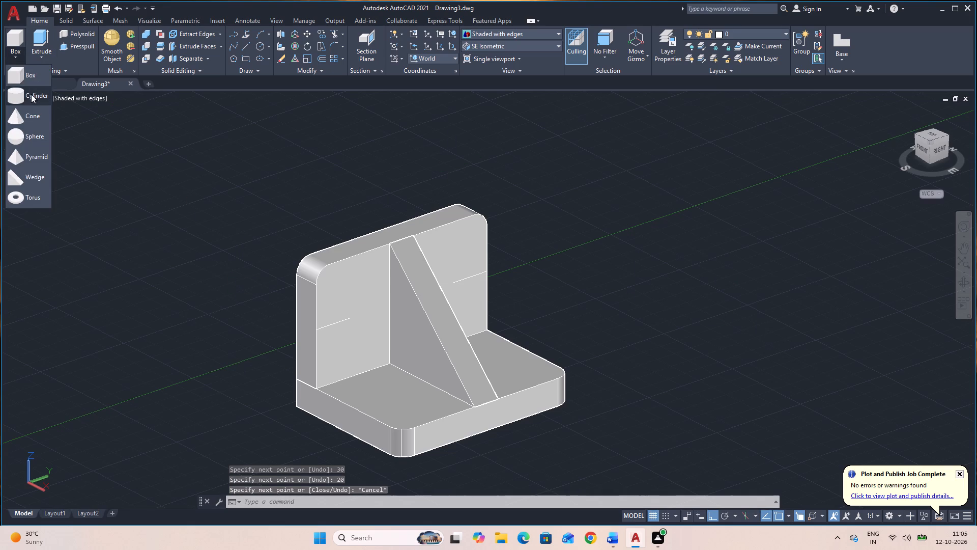
{"action": "left_click", "coordinate": [31, 96]}
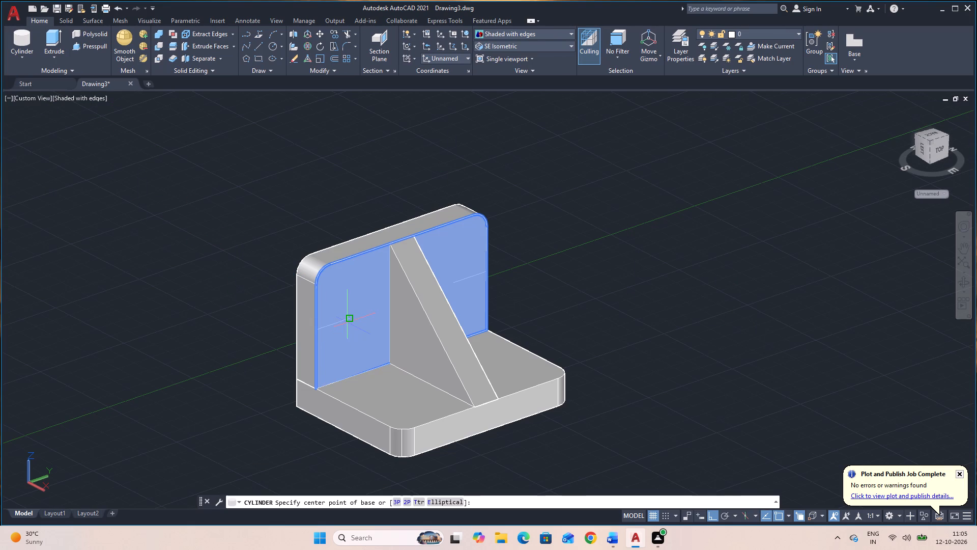
{"action": "left_click", "coordinate": [350, 318]}
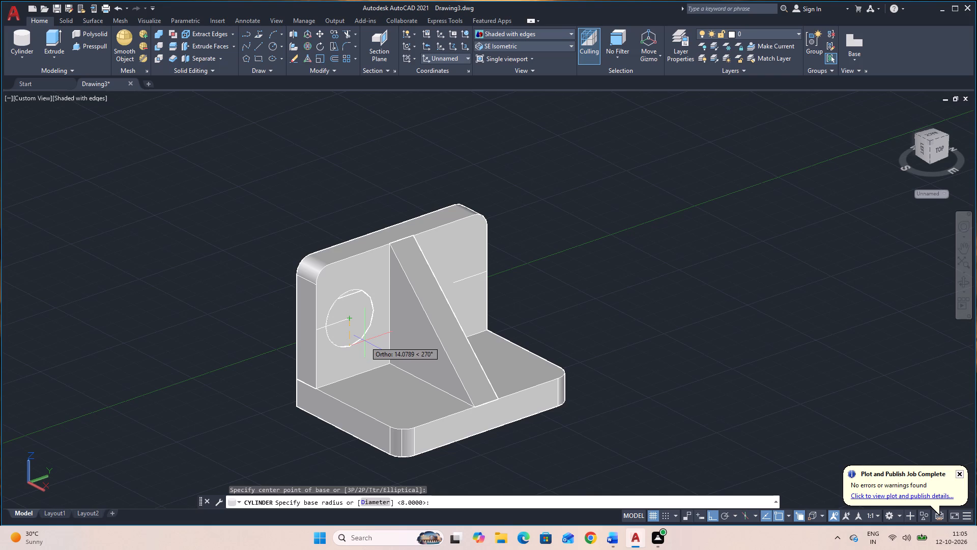
{"action": "key", "text": "d"}
{"action": "key", "text": "space"}
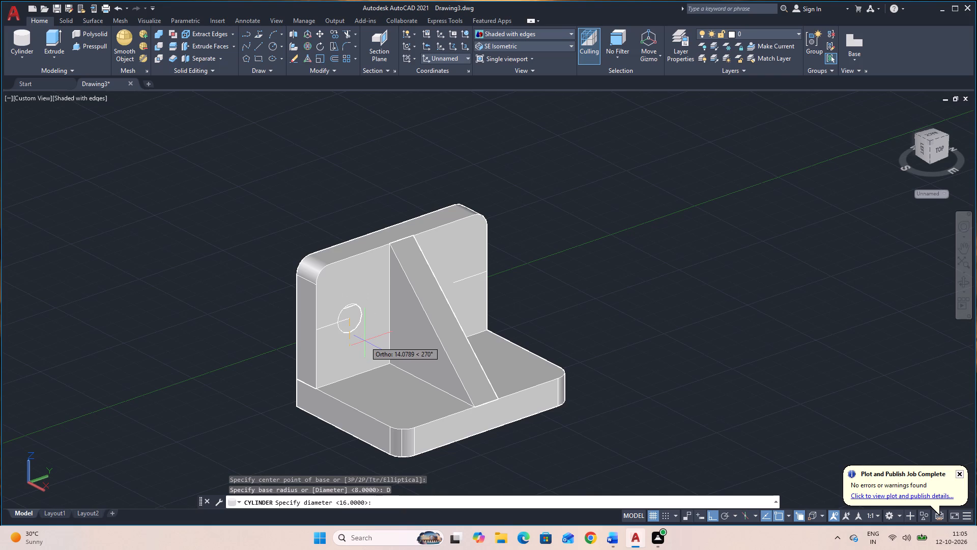
{"action": "type", "text": "15"}
{"action": "key", "text": "Return"}
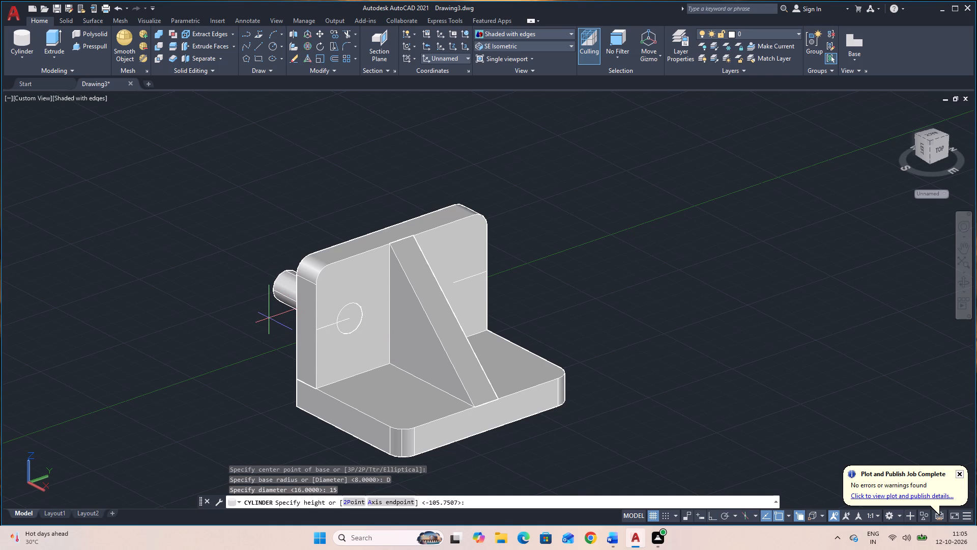
{"action": "key", "text": "minus"}
{"action": "type", "text": "14"}
{"action": "key", "text": "Return"}
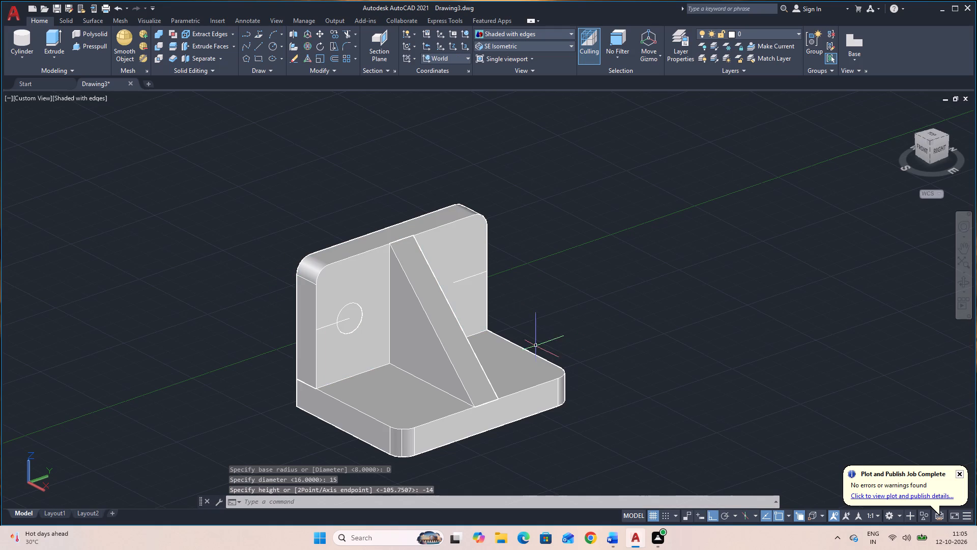
Create a second cylinder of diameter 15 and height -14 into the upright plate, centred on the far construction line's inner end.
{"action": "key", "text": "space"}
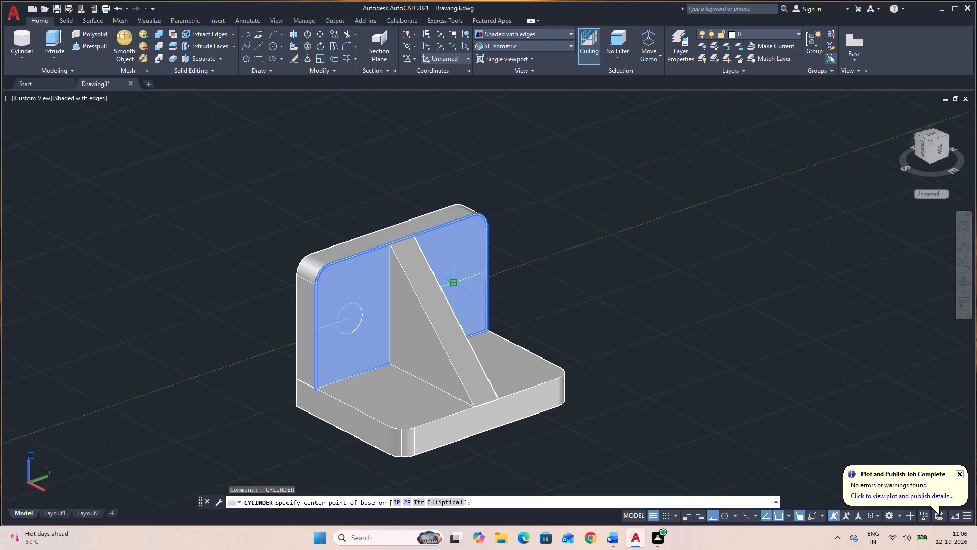
{"action": "left_click", "coordinate": [453, 281]}
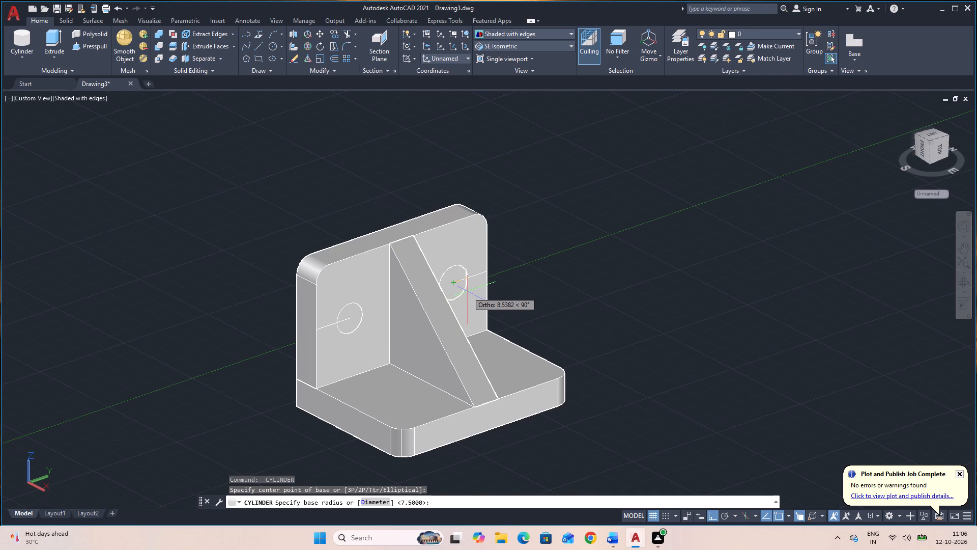
{"action": "key", "text": "d"}
{"action": "key", "text": "Return"}
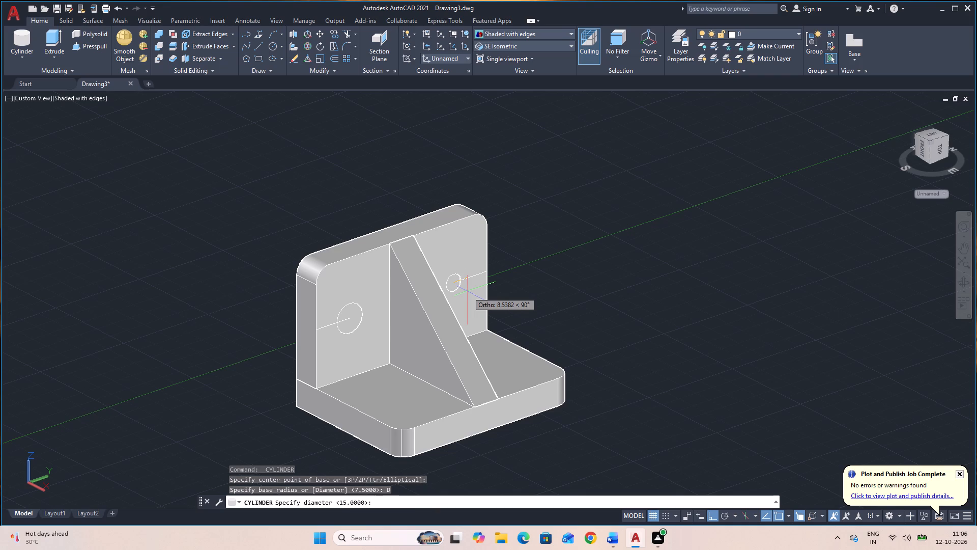
{"action": "key", "text": "Return"}
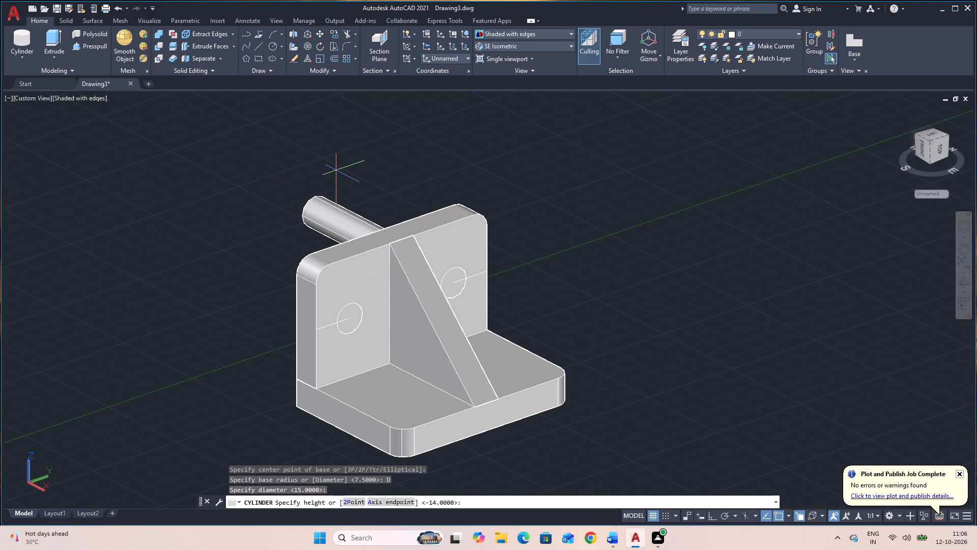
{"action": "key", "text": "Return"}
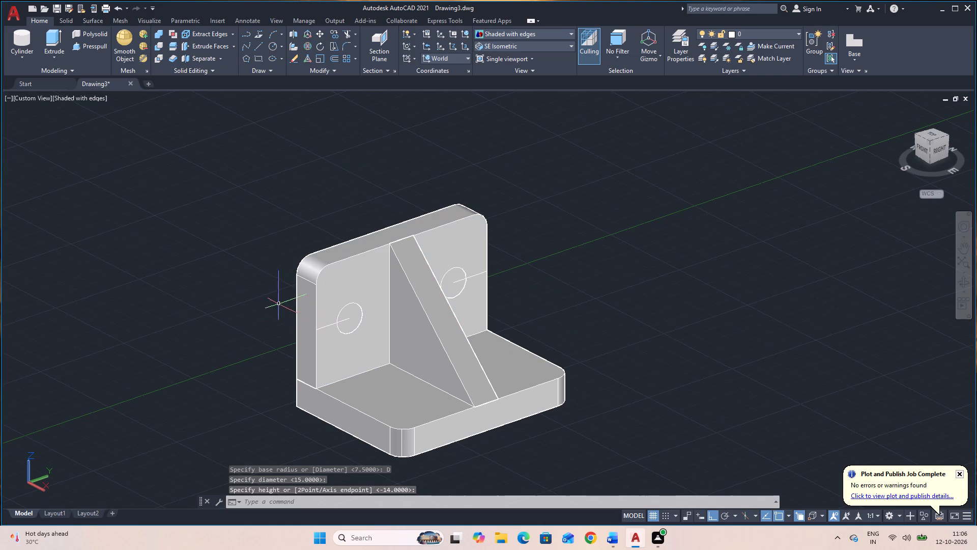
Subtract the two 15-diameter cylinders from the base plate, upright plate and rib taken together as one solid.
{"action": "left_click", "coordinate": [312, 352]}
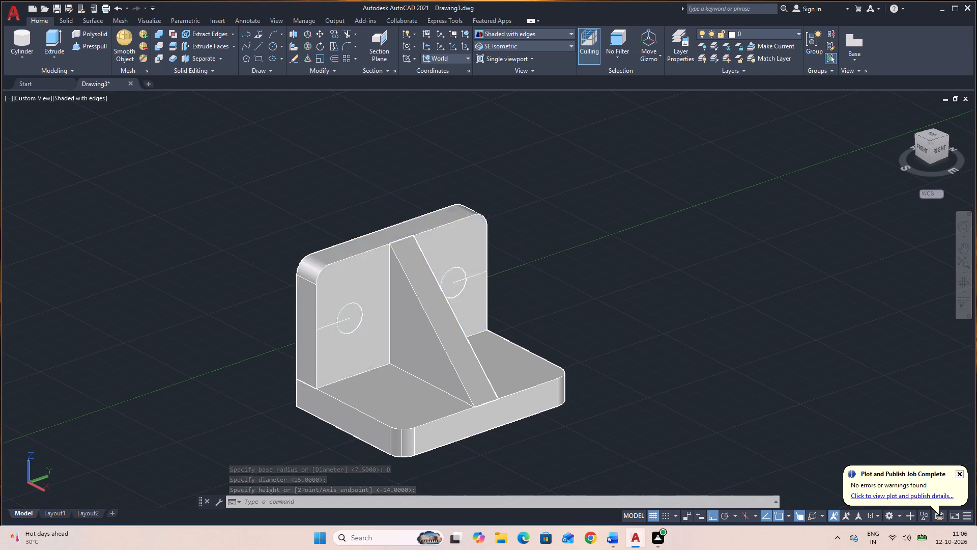
{"action": "key", "text": "Escape"}
{"action": "key", "text": "s"}
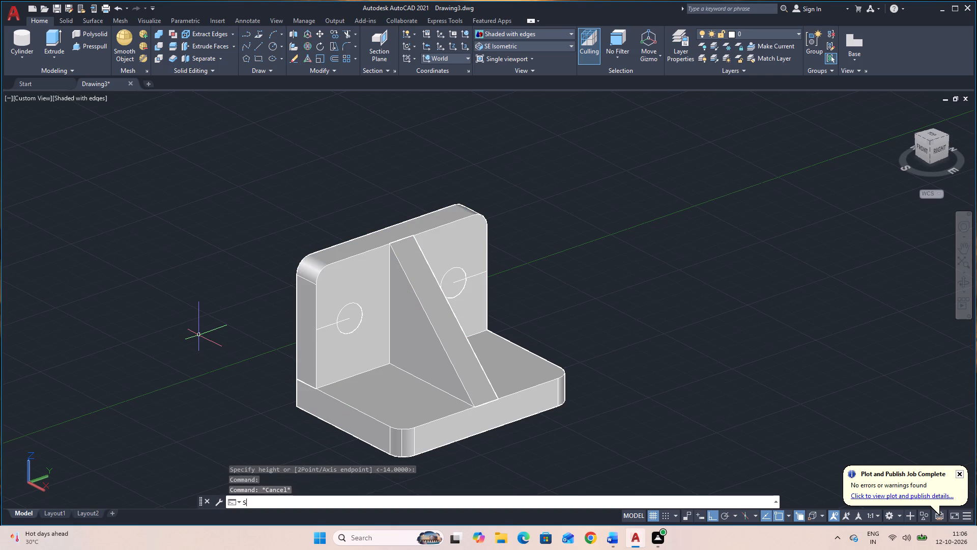
{"action": "key", "text": "u"}
{"action": "key", "text": "space"}
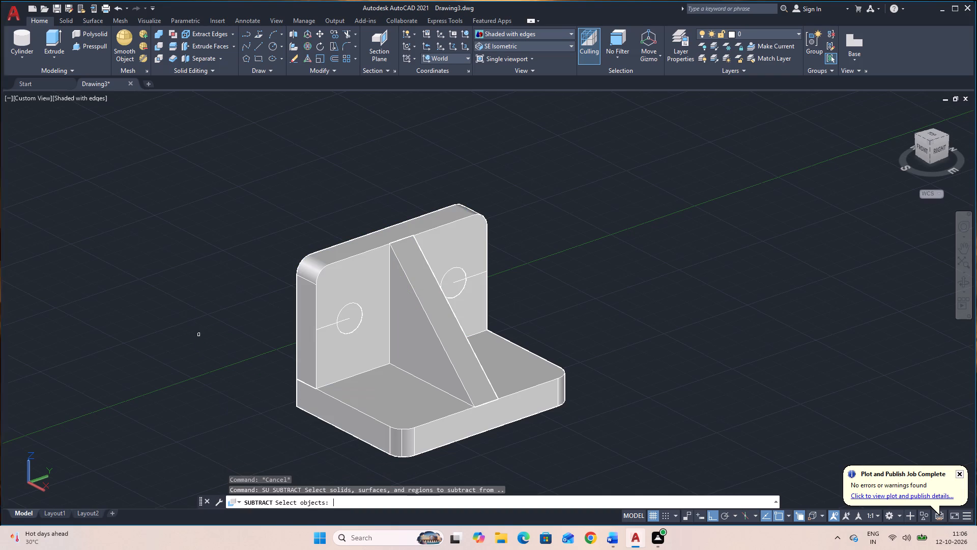
{"action": "left_click", "coordinate": [375, 424]}
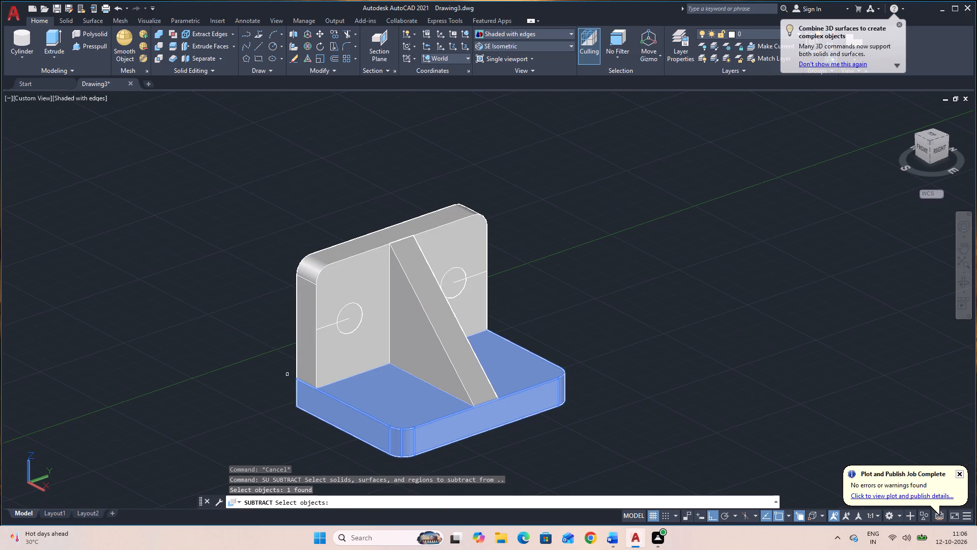
{"action": "left_click", "coordinate": [311, 353]}
{"action": "left_click", "coordinate": [428, 366]}
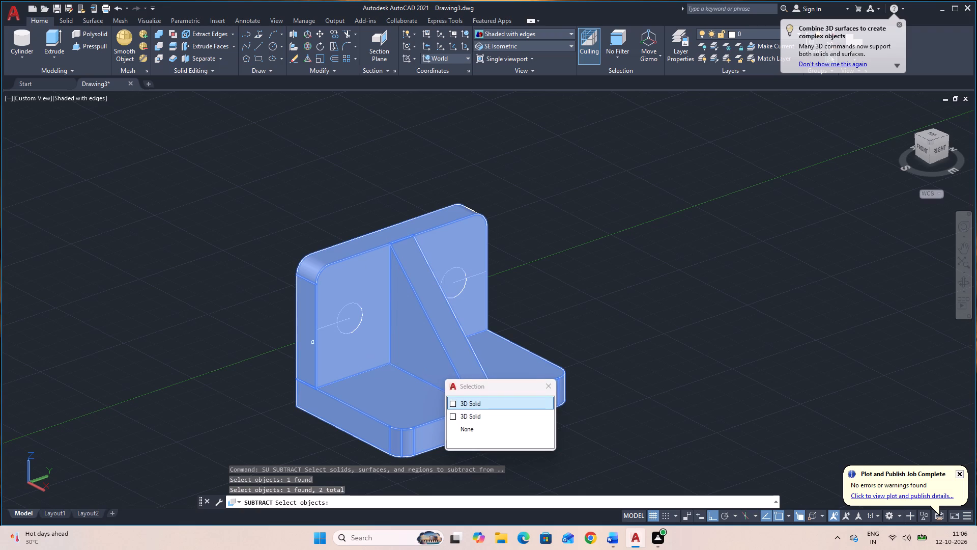
{"action": "key", "text": "Return"}
{"action": "key", "text": "Return"}
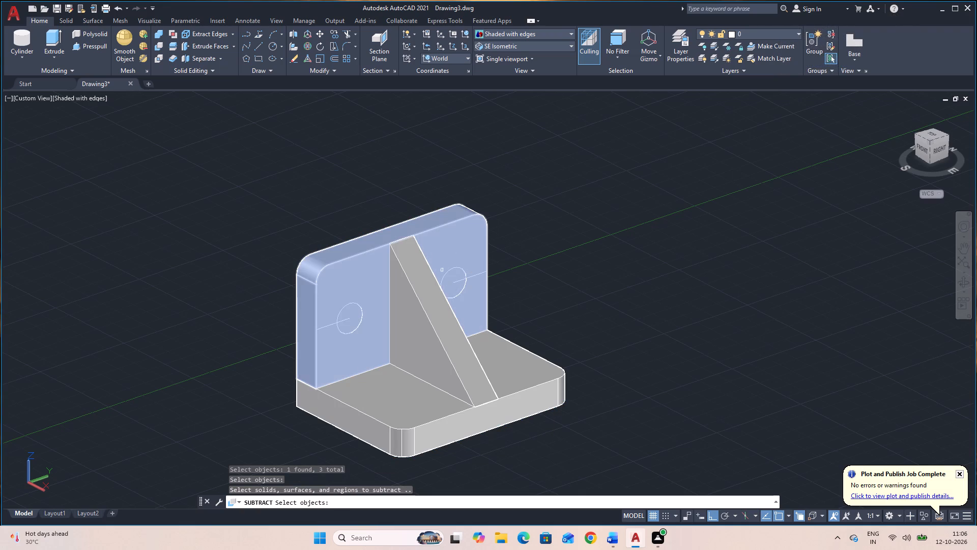
{"action": "left_click", "coordinate": [454, 291]}
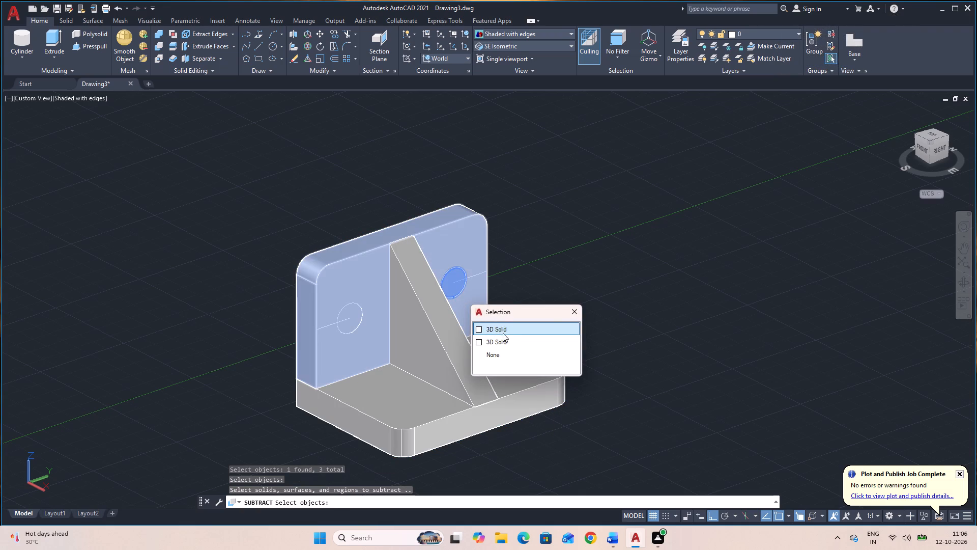
{"action": "left_click", "coordinate": [502, 328]}
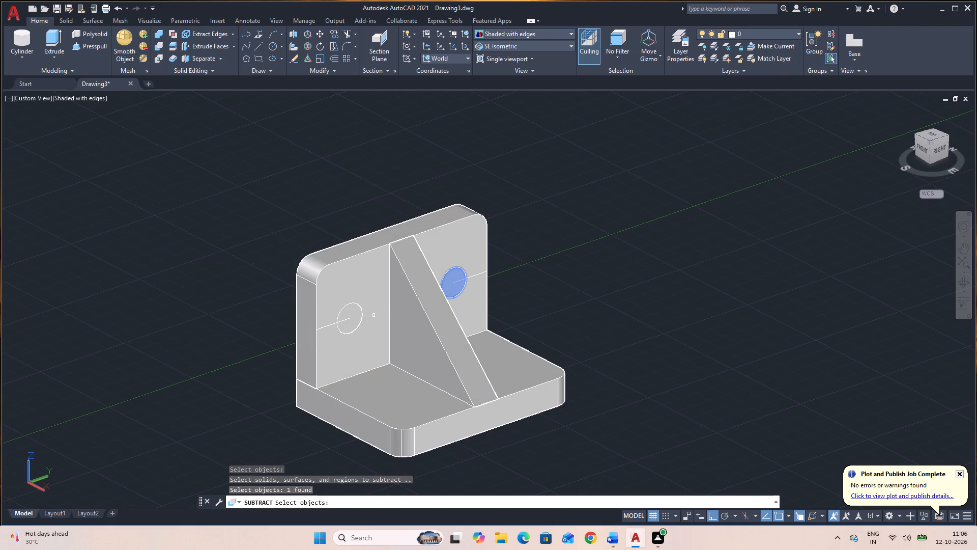
{"action": "left_click", "coordinate": [360, 318]}
{"action": "left_click", "coordinate": [414, 370]}
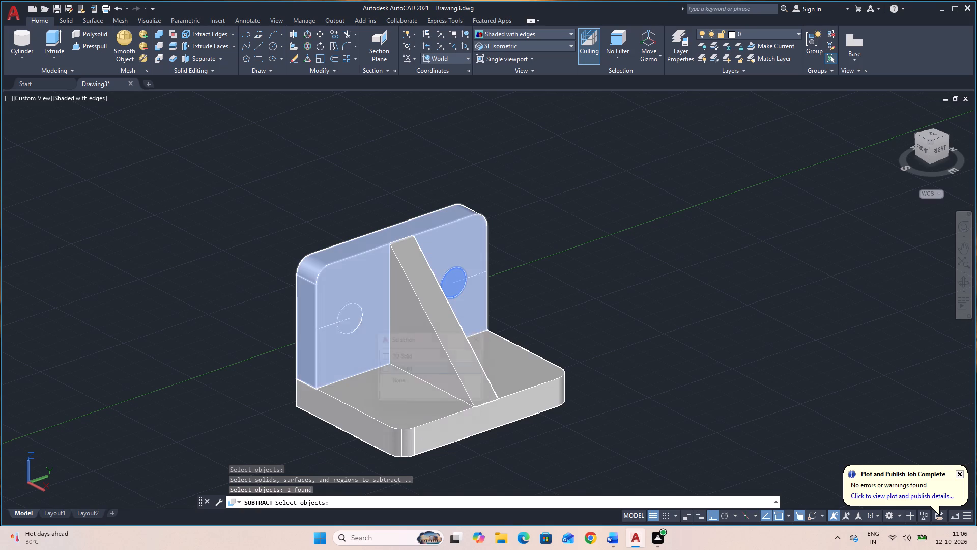
{"action": "key", "text": "Return"}
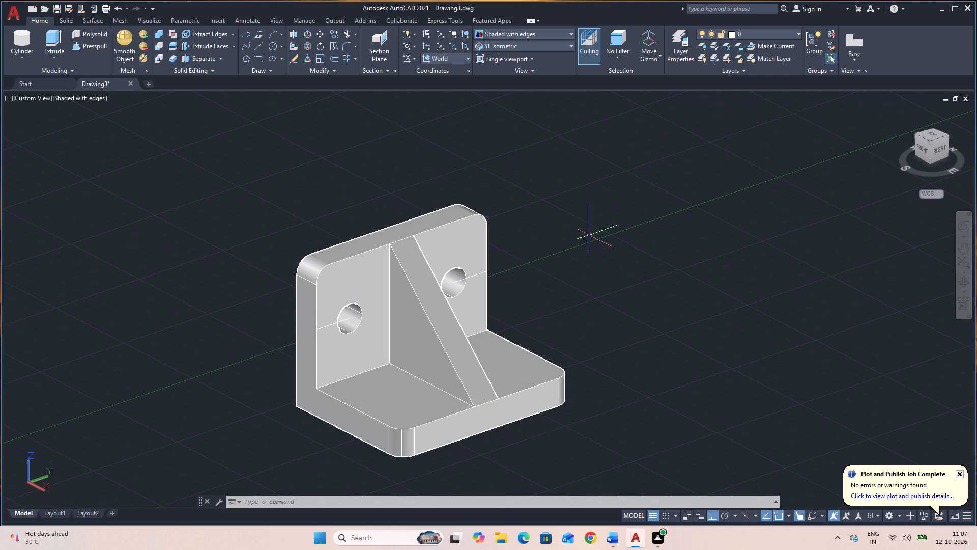
Delete the two leftover construction lines that run into the upright plate's holes.
{"action": "left_click", "coordinate": [458, 280]}
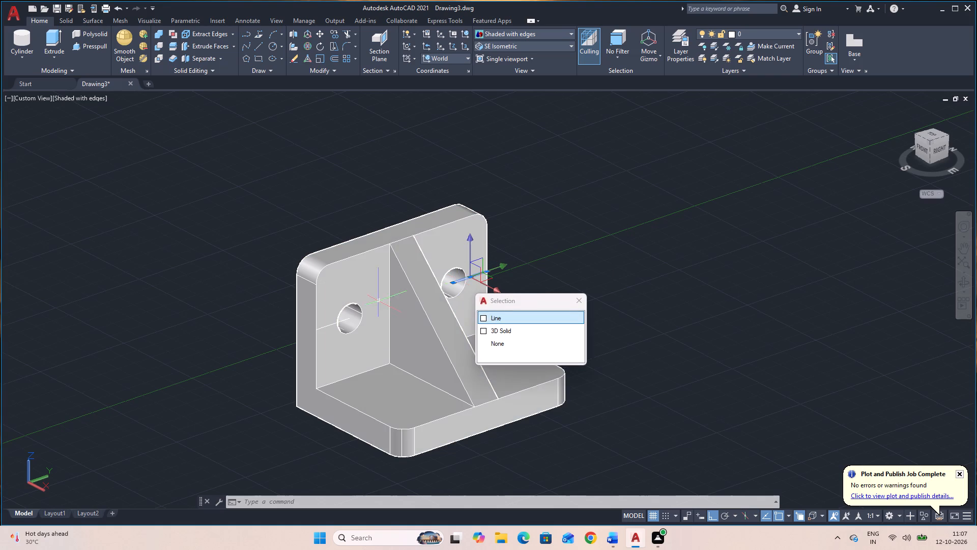
{"action": "left_click", "coordinate": [347, 319]}
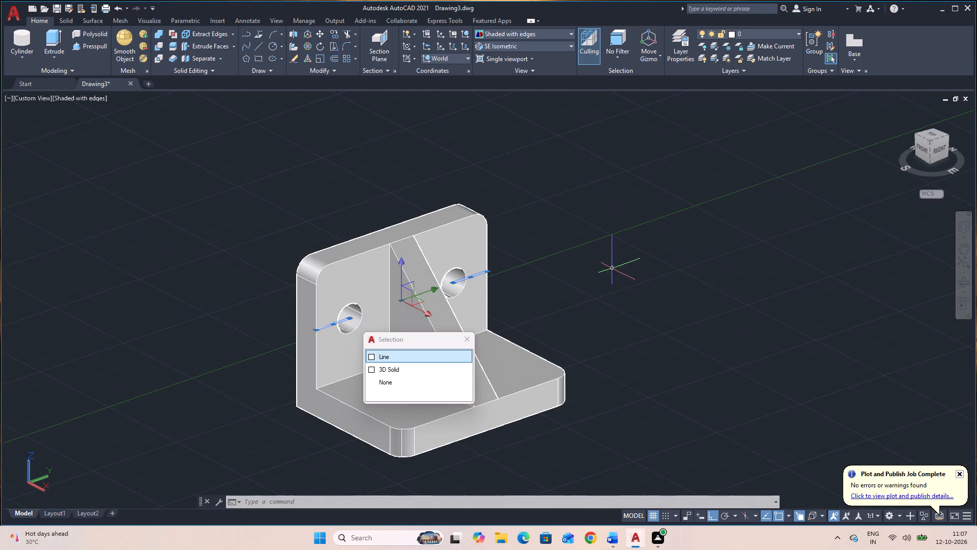
{"action": "key", "text": "Delete"}
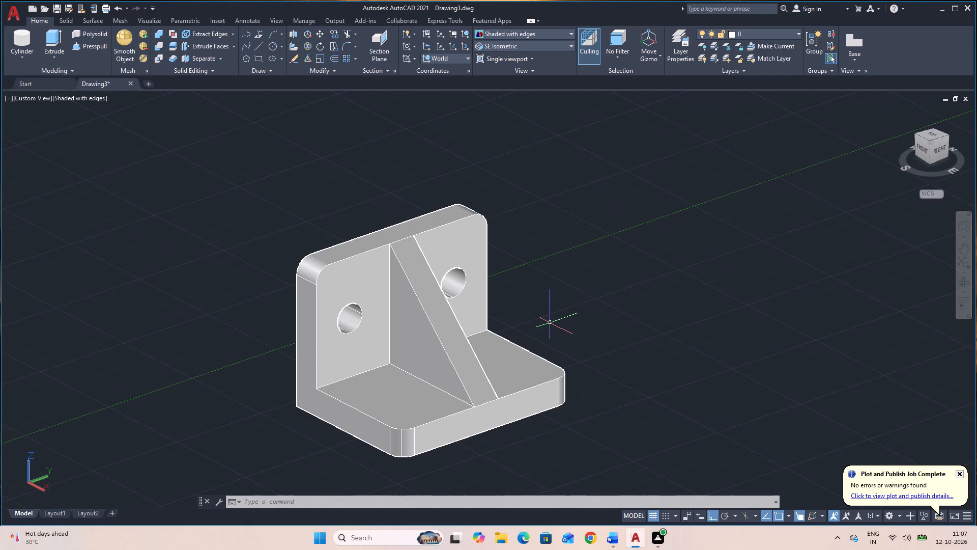
Draw construction lines on the base plate from the upright's far bottom corner: 25 along the edge, 20 inward, 15 away from the upright.
{"action": "key", "text": "l"}
{"action": "key", "text": "space"}
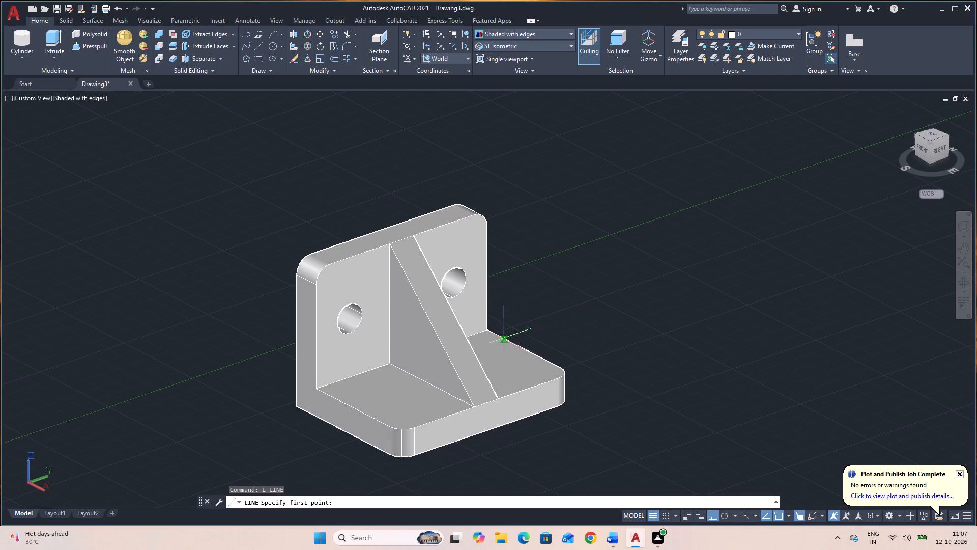
{"action": "left_click", "coordinate": [489, 331]}
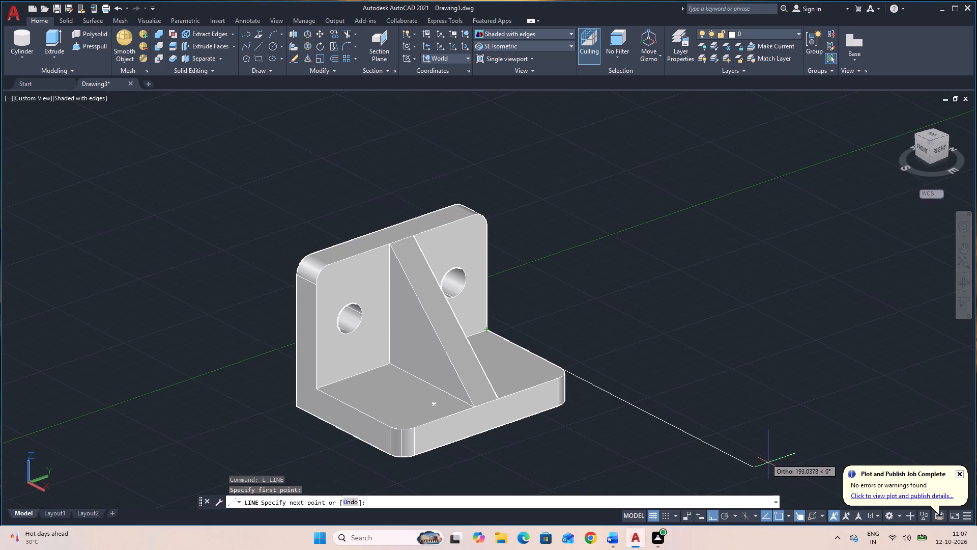
{"action": "type", "text": "25"}
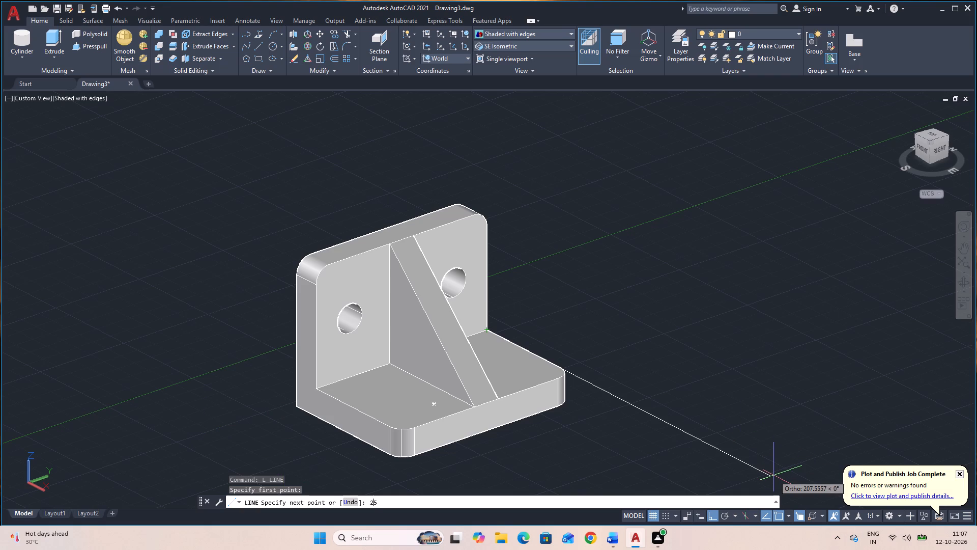
{"action": "key", "text": "Return"}
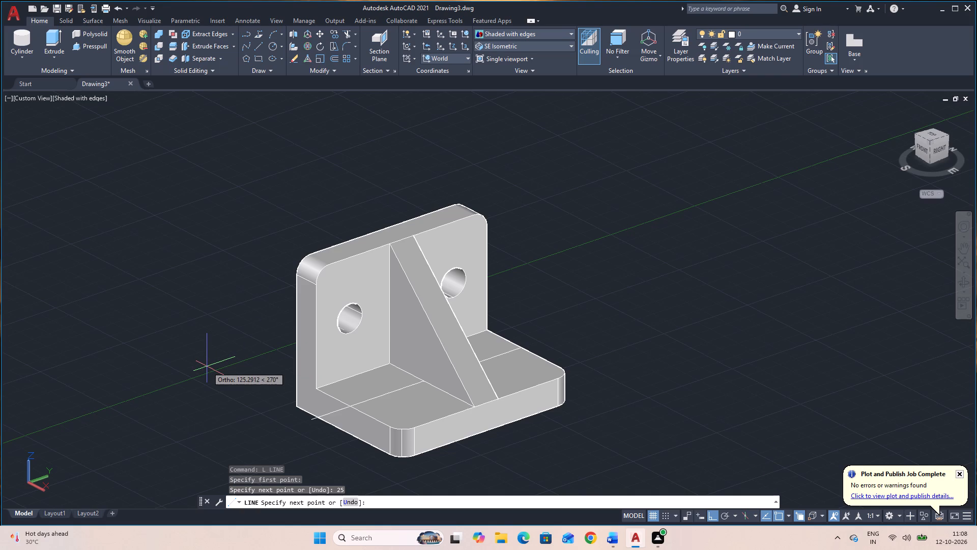
{"action": "type", "text": "20"}
{"action": "key", "text": "Return"}
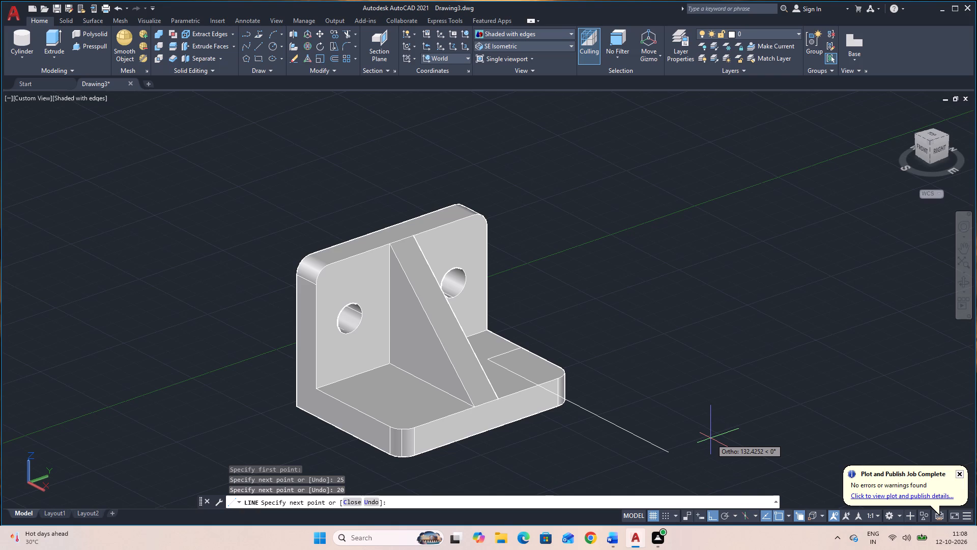
{"action": "type", "text": "15"}
{"action": "key", "text": "Return"}
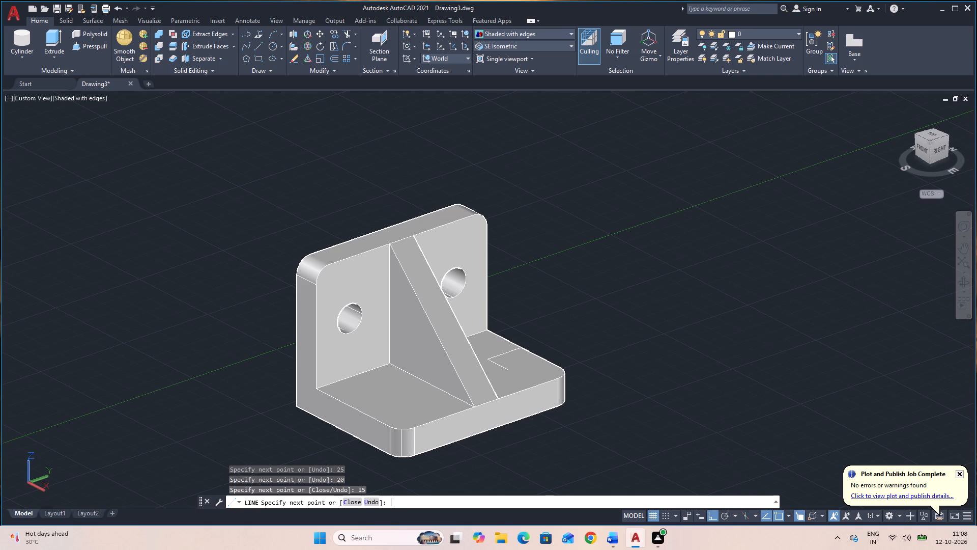
{"action": "key", "text": "Escape"}
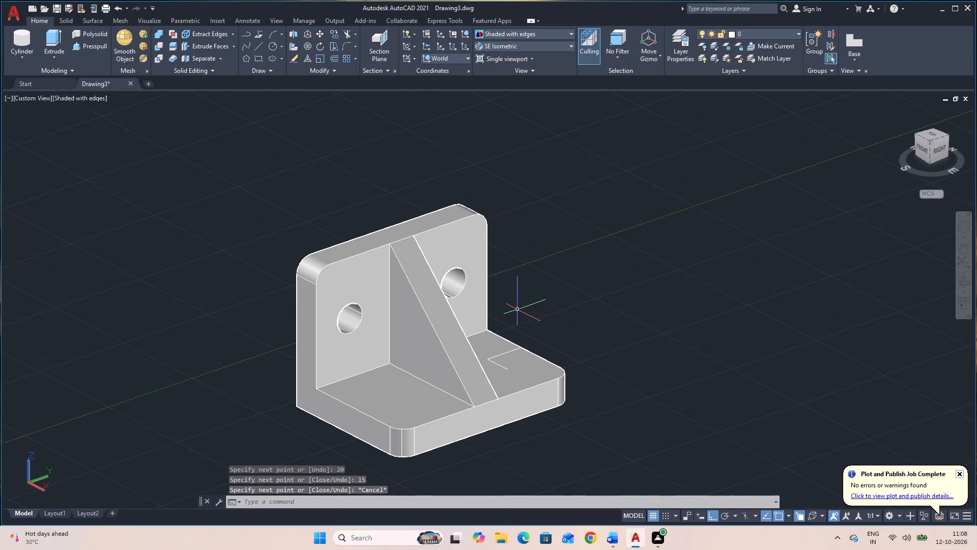
Create a cylinder of radius 8 and height -14 into the base plate, centred on the inner end of the 20-long construction line.
{"action": "left_click", "coordinate": [22, 38]}
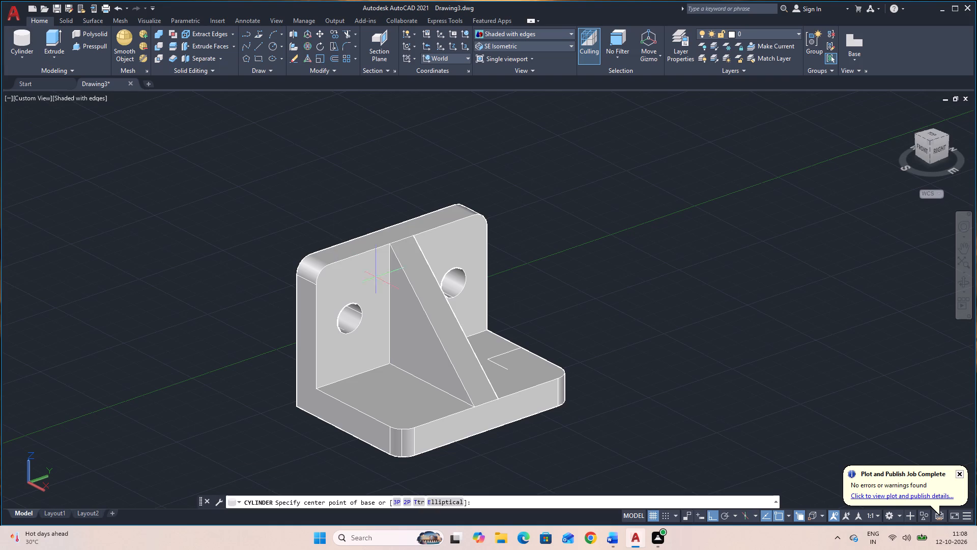
{"action": "left_click", "coordinate": [490, 360]}
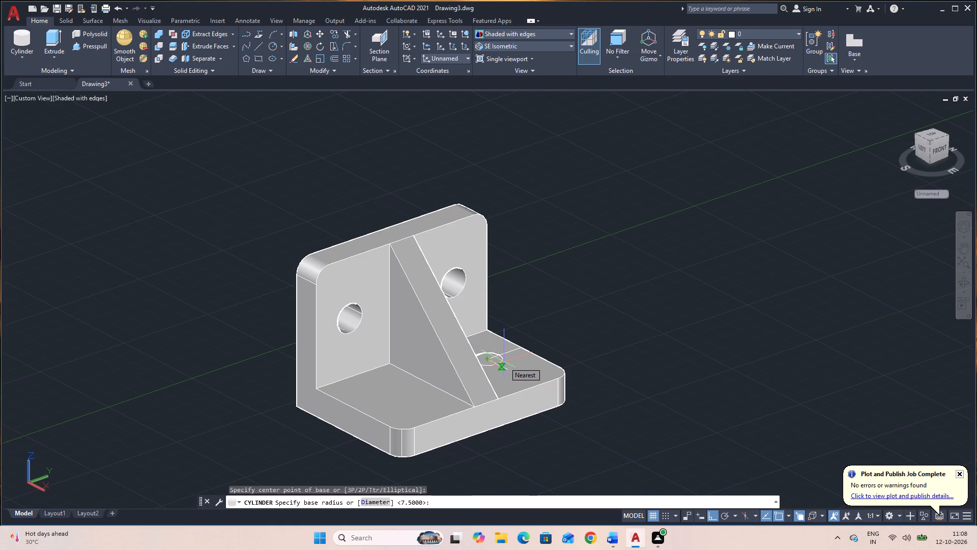
{"action": "key", "text": "8"}
{"action": "key", "text": "Return"}
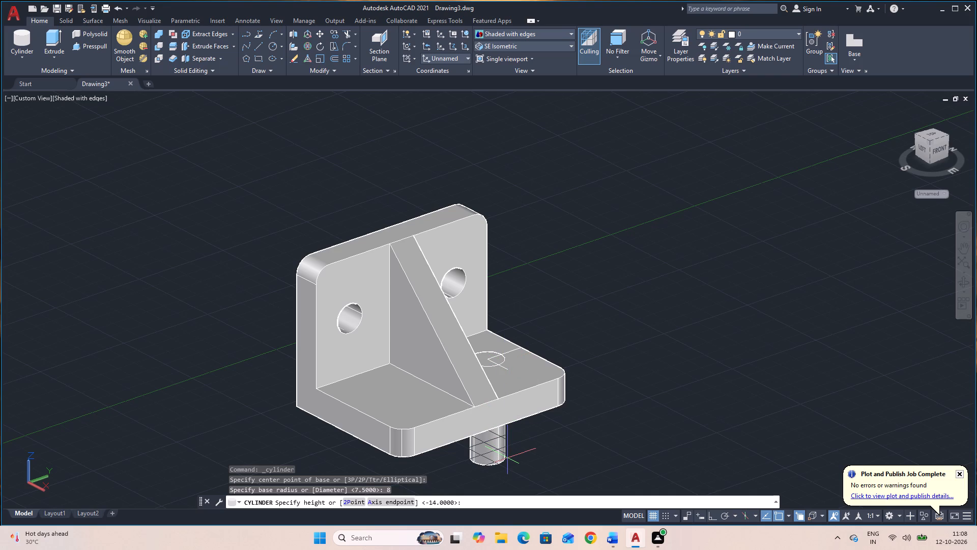
{"action": "type", "text": "-14"}
{"action": "key", "text": "Return"}
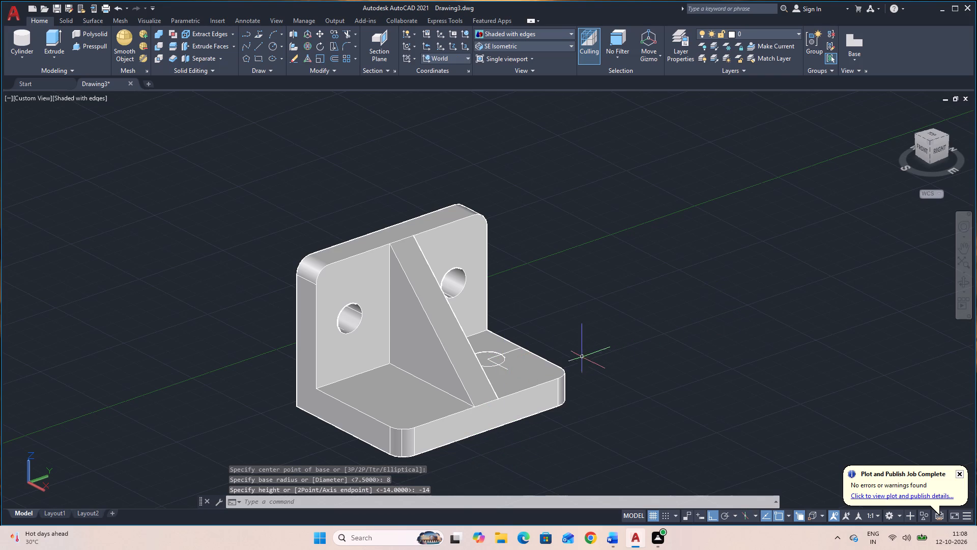
Create a second cylinder of radius 8 and height -14 into the base plate, centred on the free end of the 15-long construction line.
{"action": "key", "text": "space"}
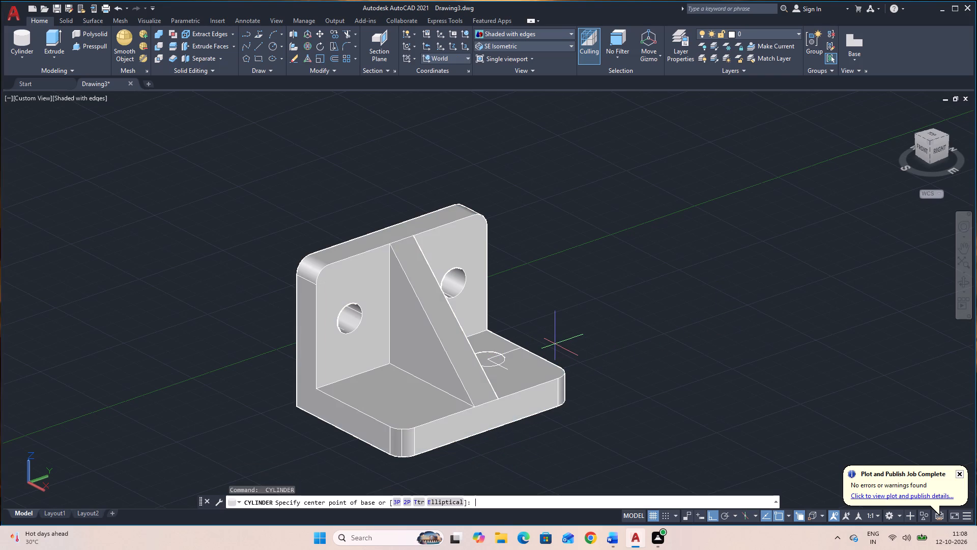
{"action": "left_click", "coordinate": [510, 371]}
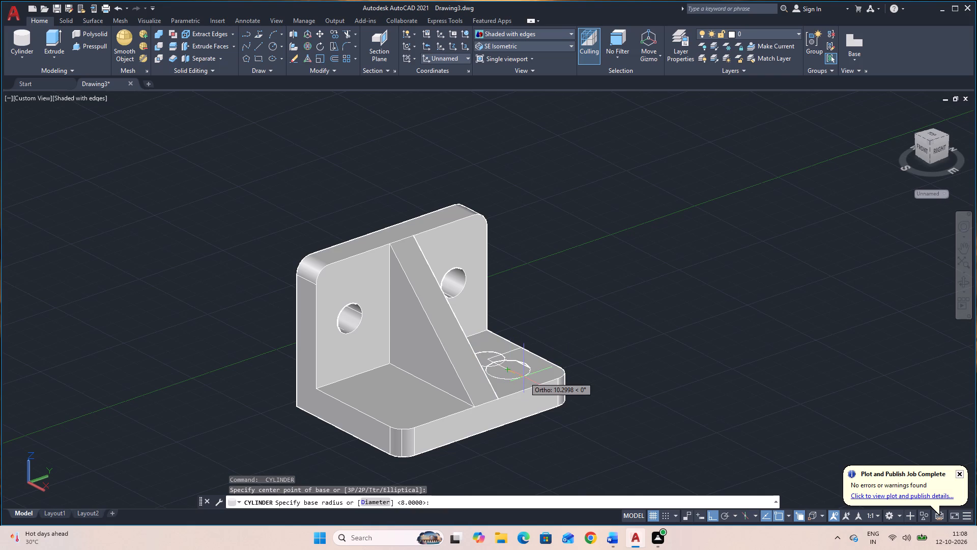
{"action": "key", "text": "8"}
{"action": "key", "text": "Return"}
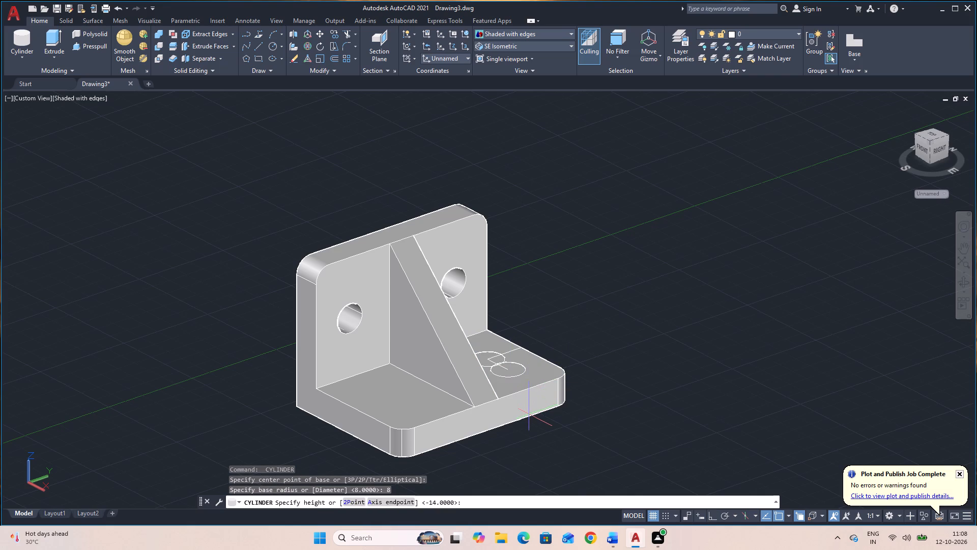
{"action": "key", "text": "Return"}
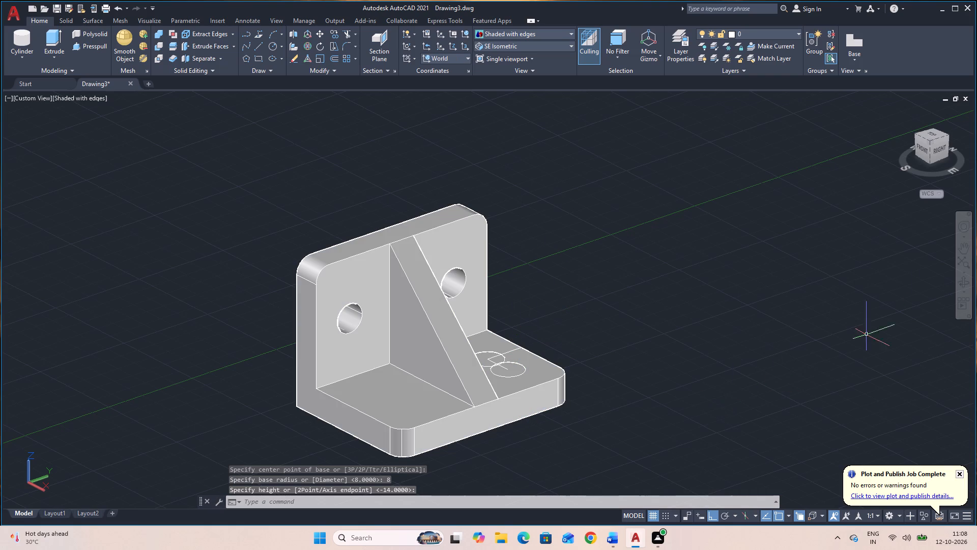
Draw a line joining the two radius-8 cylinders on the base plate, from quadrant to quadrant on the side away from the rib.
{"action": "left_click", "coordinate": [968, 282]}
{"action": "left_click_drag", "start_coordinate": [859, 302], "coordinate": [788, 375]}
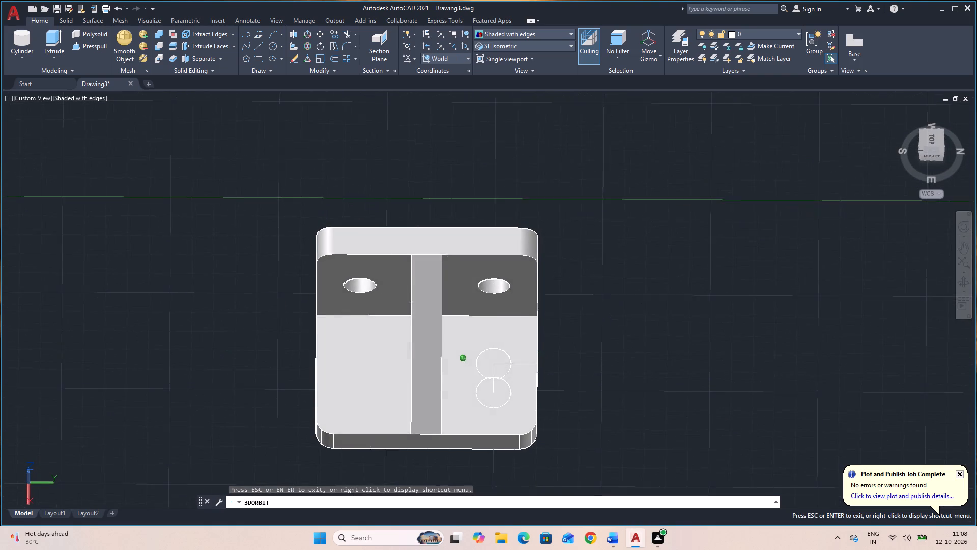
{"action": "left_click_drag", "start_coordinate": [788, 375], "coordinate": [789, 377]}
{"action": "key", "text": "Escape"}
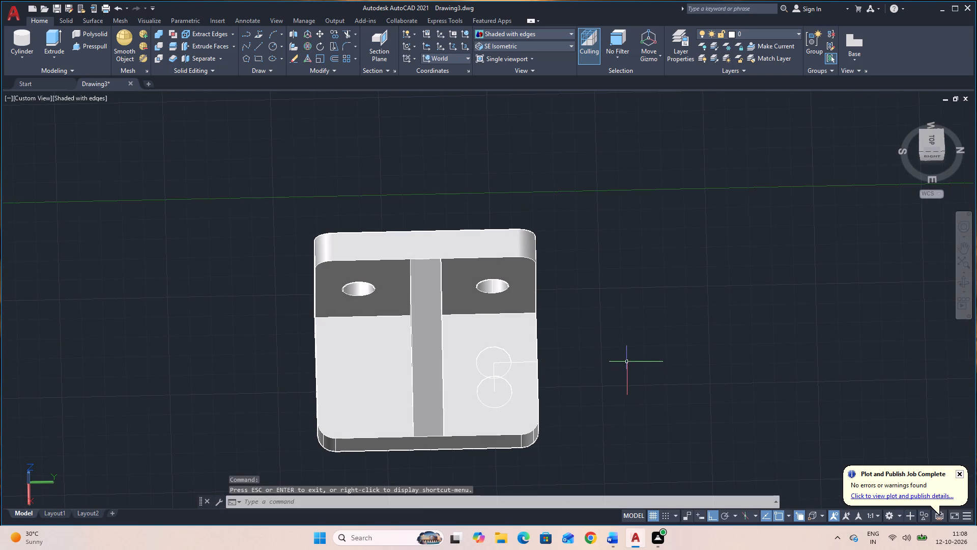
{"action": "type", "text": "L"}
{"action": "key", "text": "space"}
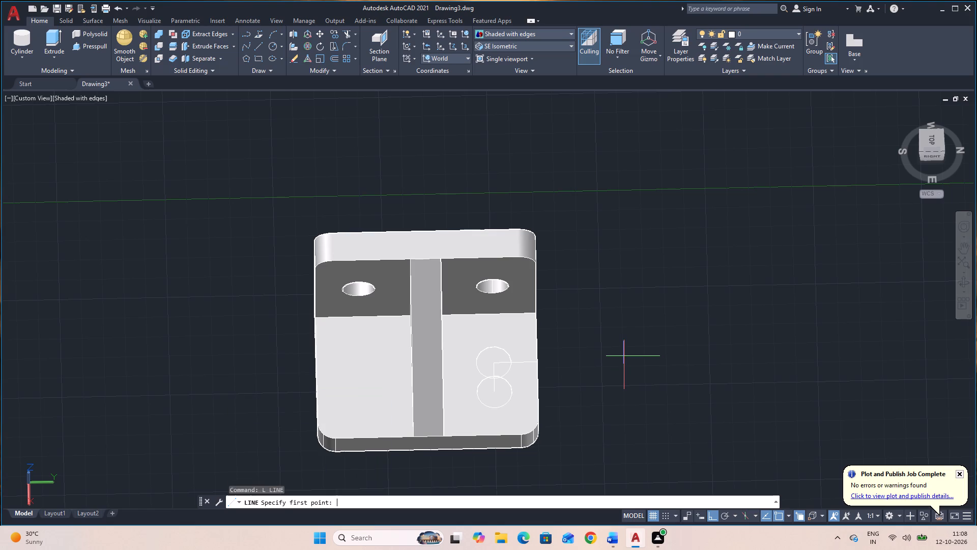
{"action": "right_click", "coordinate": [637, 347], "text": "shift"}
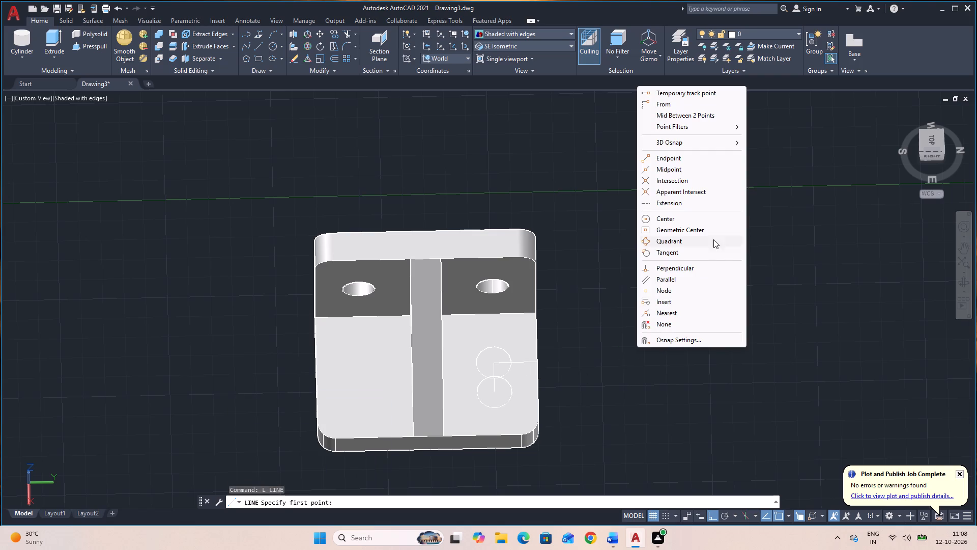
{"action": "left_click", "coordinate": [694, 241]}
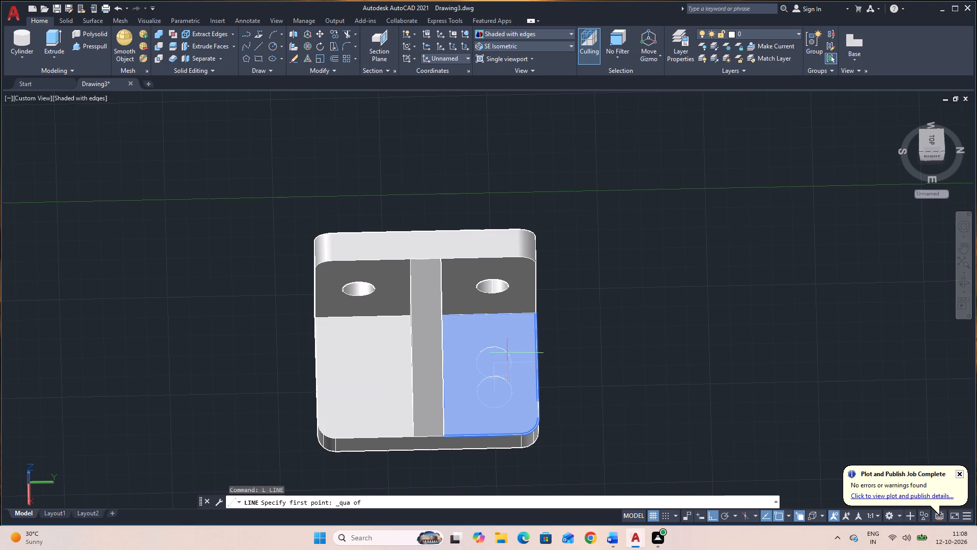
{"action": "left_click", "coordinate": [511, 362]}
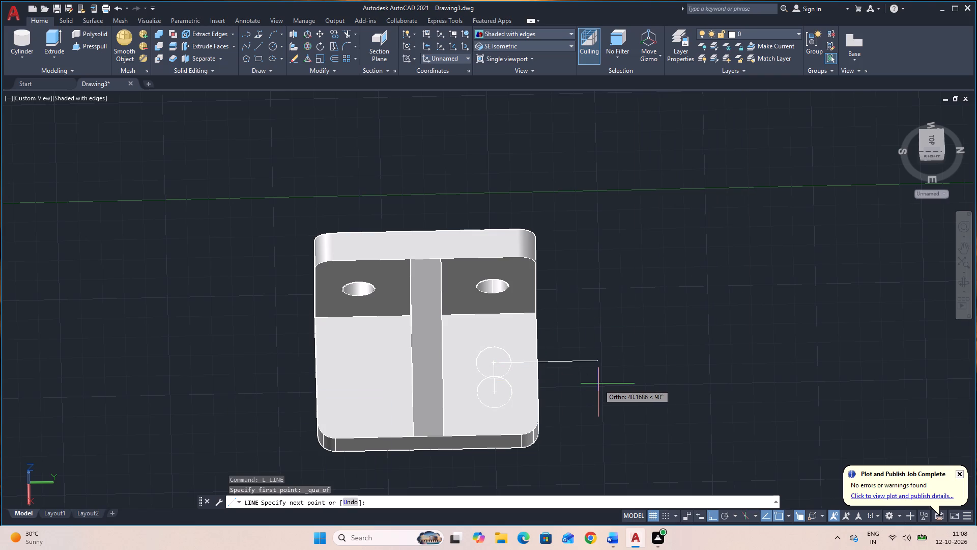
{"action": "right_click", "coordinate": [598, 384], "text": "shift"}
{"action": "left_click", "coordinate": [646, 277]}
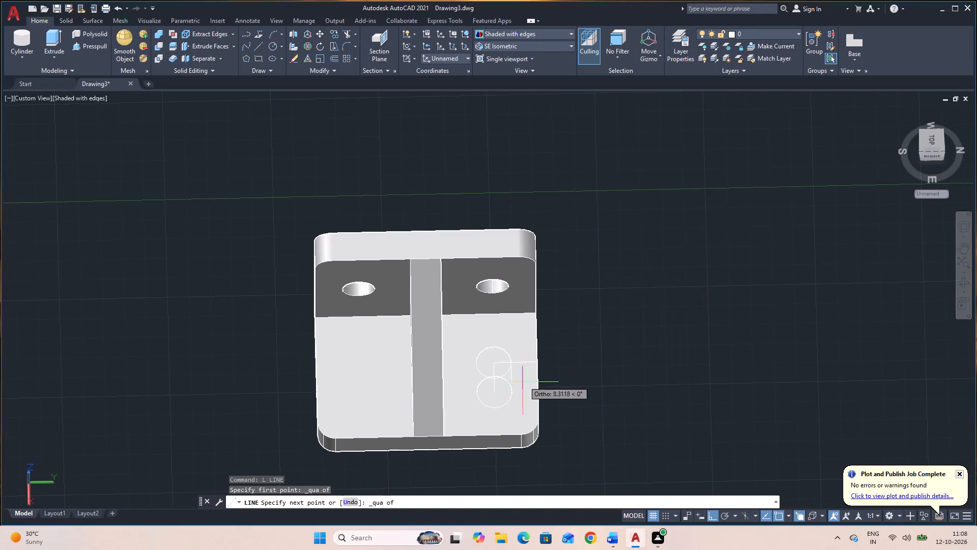
{"action": "left_click", "coordinate": [511, 389]}
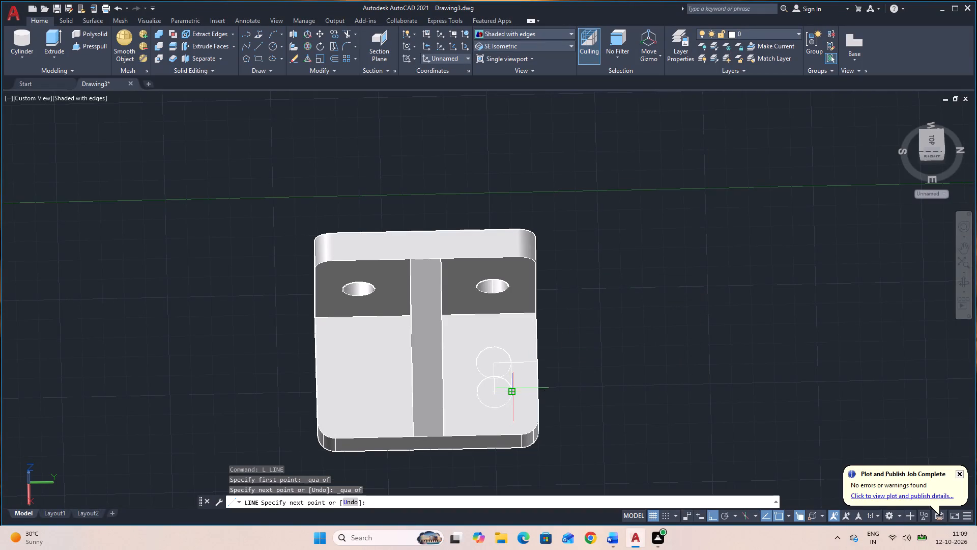
{"action": "key", "text": "Escape"}
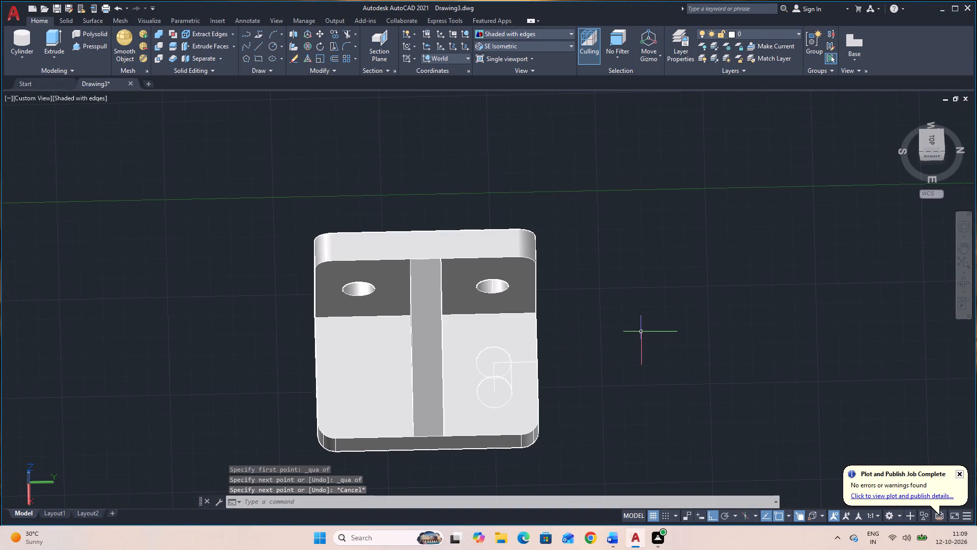
Draw a second line joining the quadrants of the two radius-8 cylinders on the side facing the rib.
{"action": "right_click", "coordinate": [642, 332], "text": "shift"}
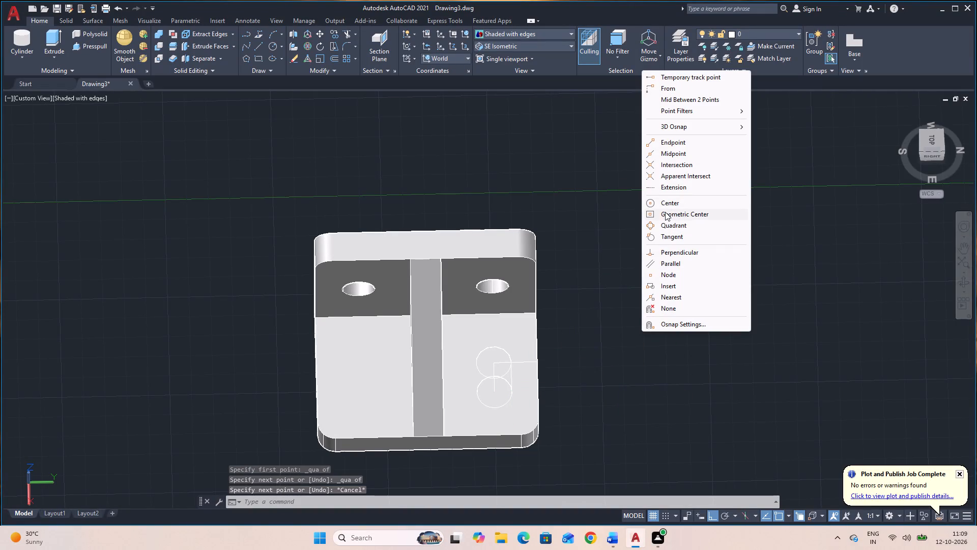
{"action": "key", "text": "Escape"}
{"action": "key", "text": "space"}
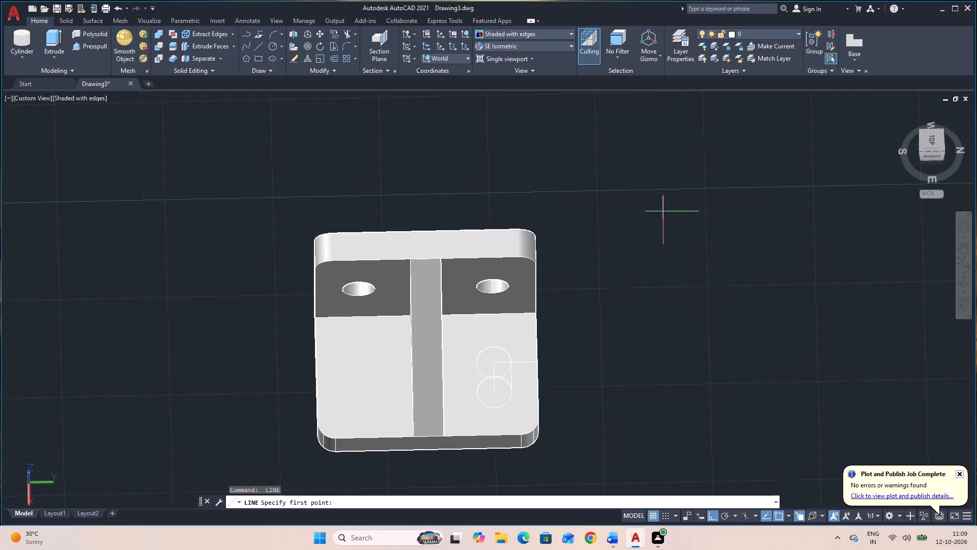
{"action": "right_click", "coordinate": [659, 213], "text": "shift"}
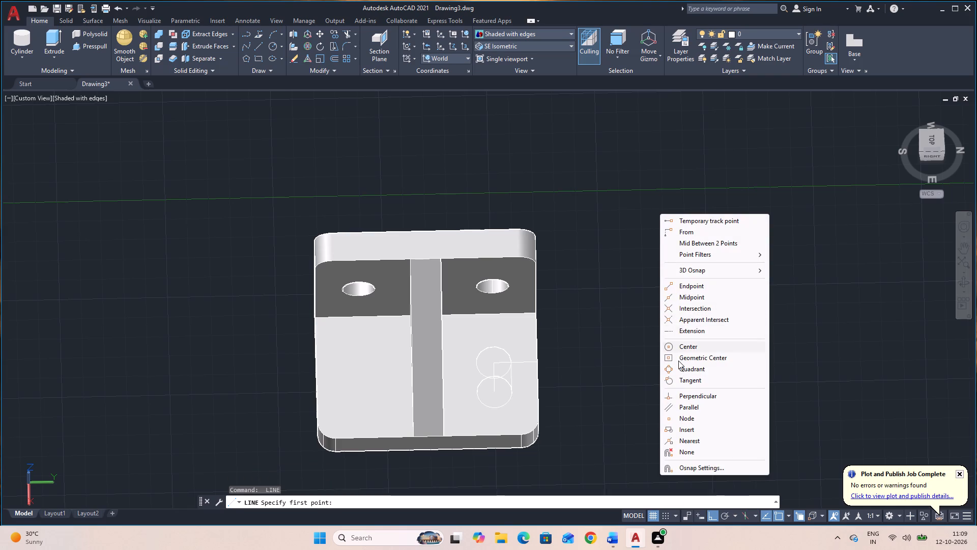
{"action": "left_click", "coordinate": [681, 369]}
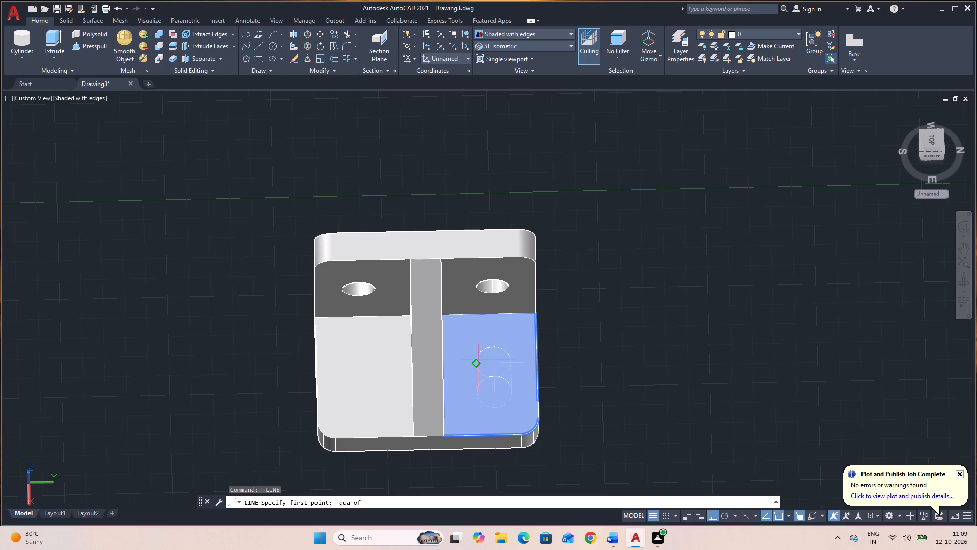
{"action": "left_click", "coordinate": [477, 363]}
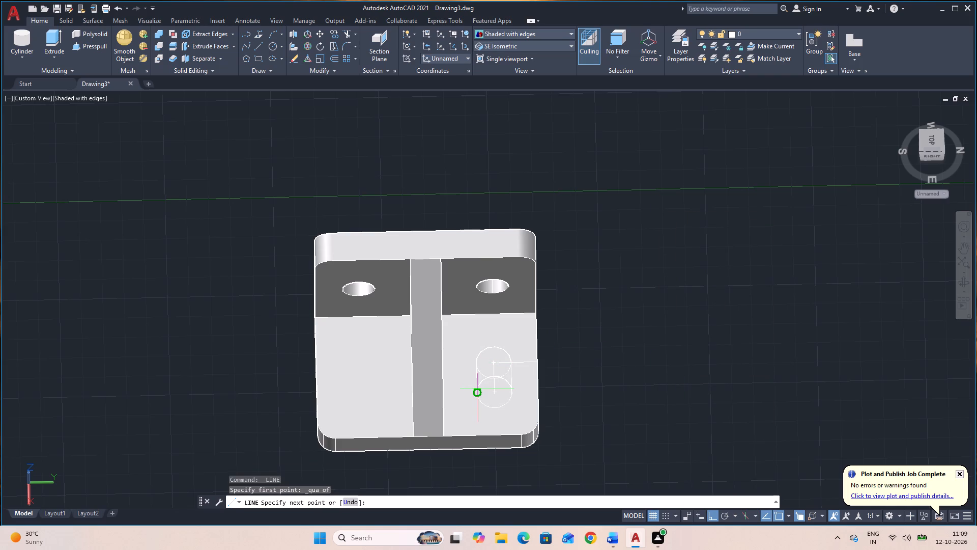
{"action": "right_click", "coordinate": [476, 389], "text": "shift"}
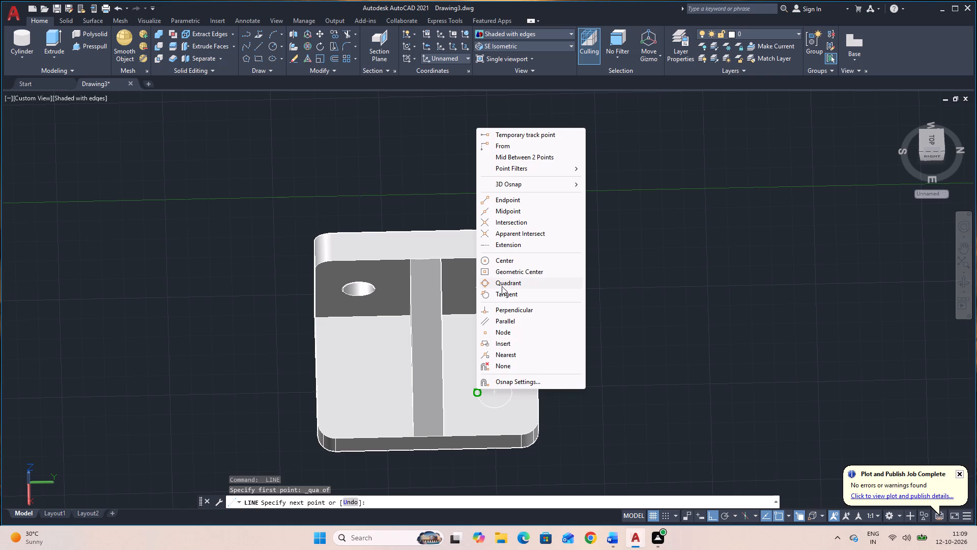
{"action": "left_click", "coordinate": [497, 281]}
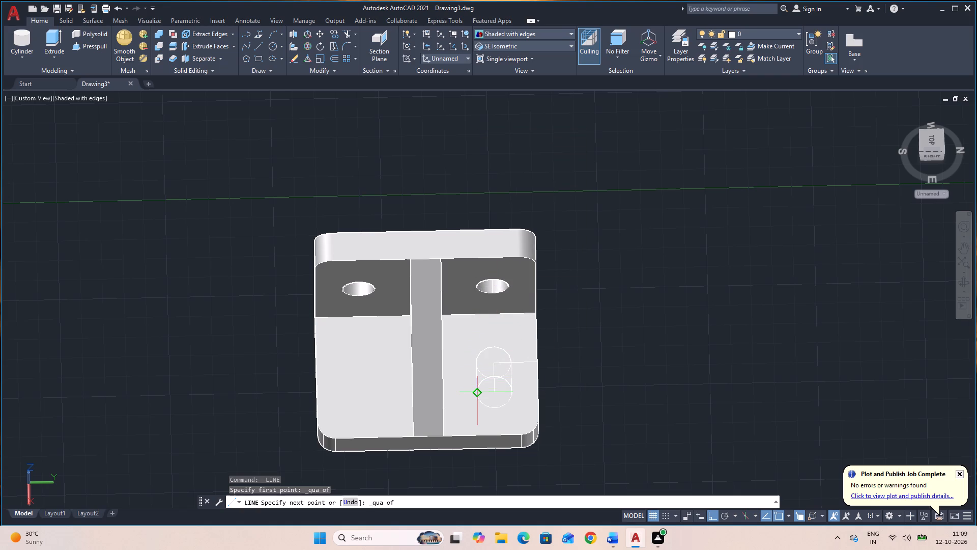
{"action": "left_click", "coordinate": [475, 395]}
{"action": "key", "text": "Escape"}
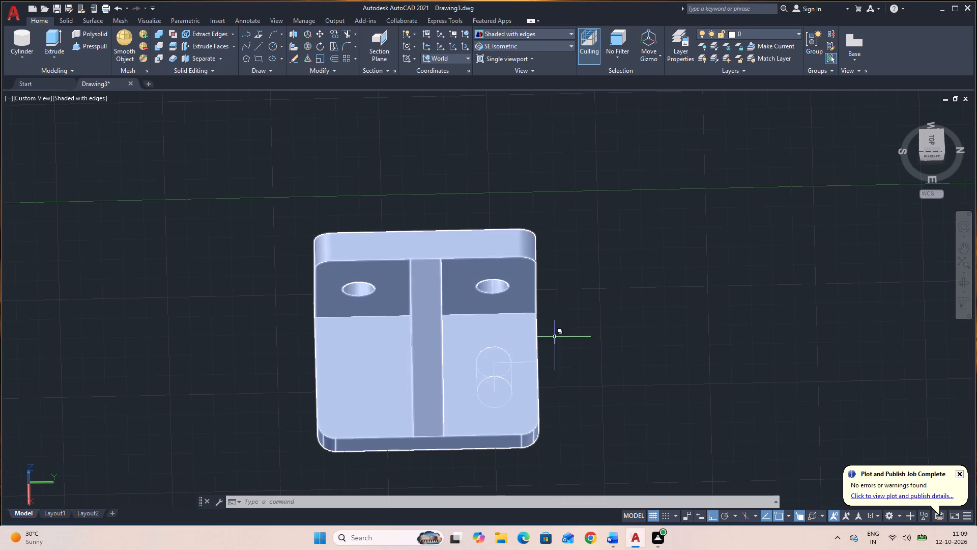
Subtract the two radius-8 cylinders from the bracket solid to cut through the base plate.
{"action": "key", "text": "s"}
{"action": "type", "text": "U"}
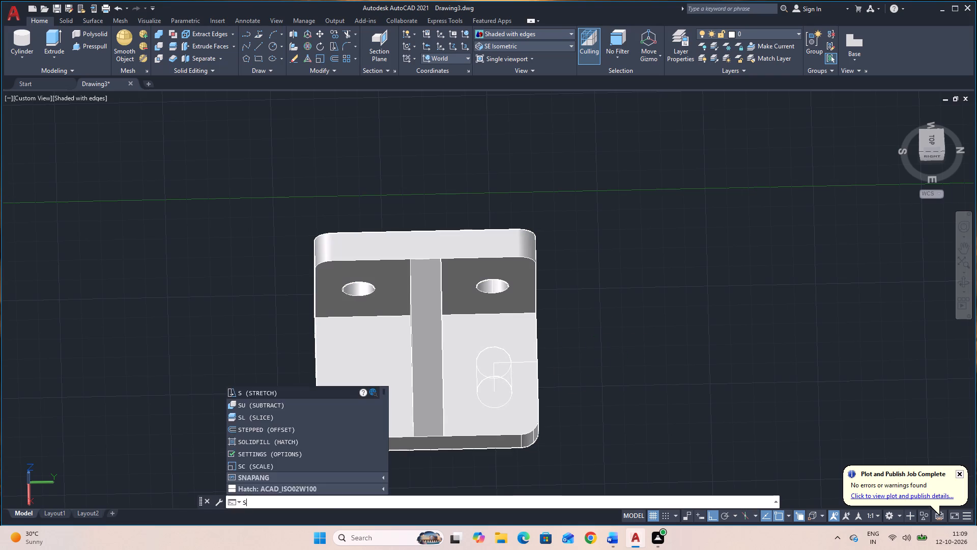
{"action": "key", "text": "space"}
{"action": "left_click", "coordinate": [523, 320]}
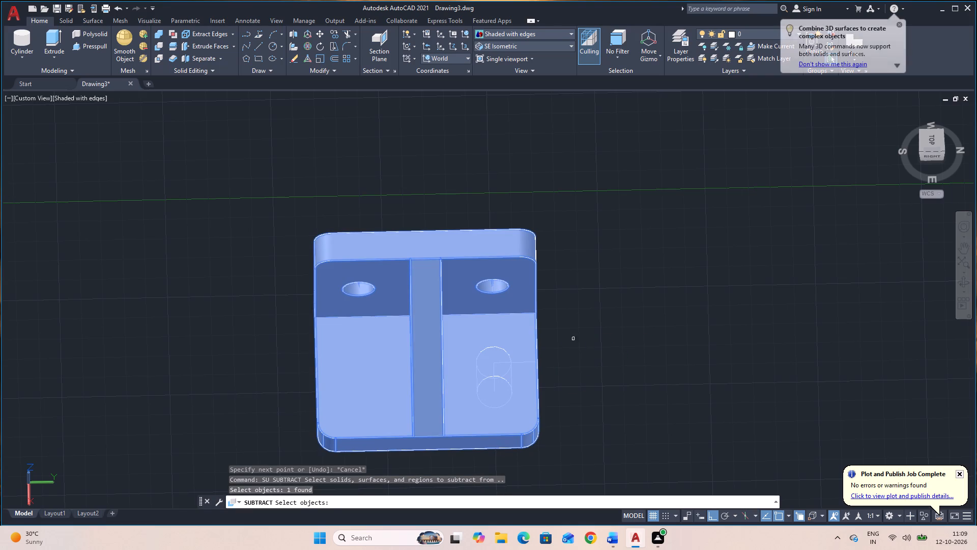
{"action": "key", "text": "Return"}
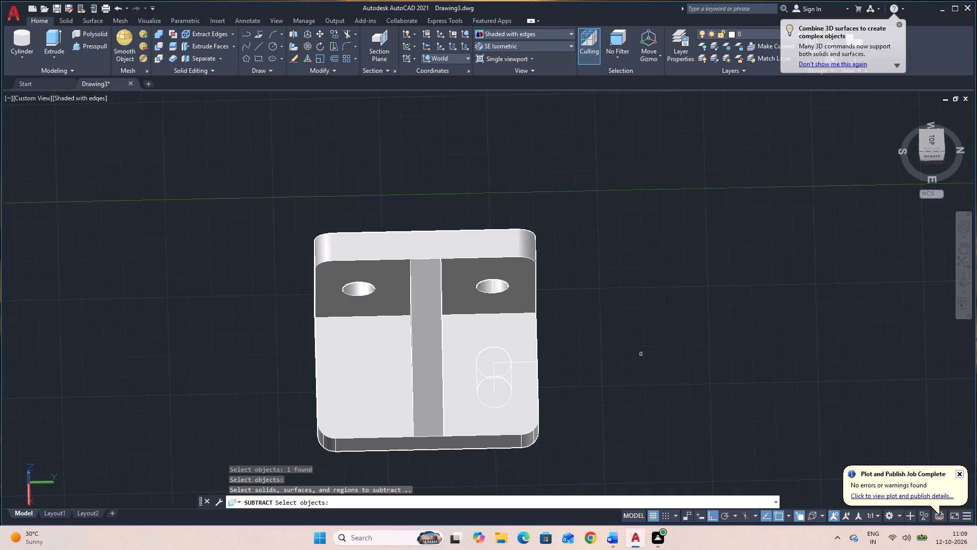
{"action": "left_click", "coordinate": [494, 356]}
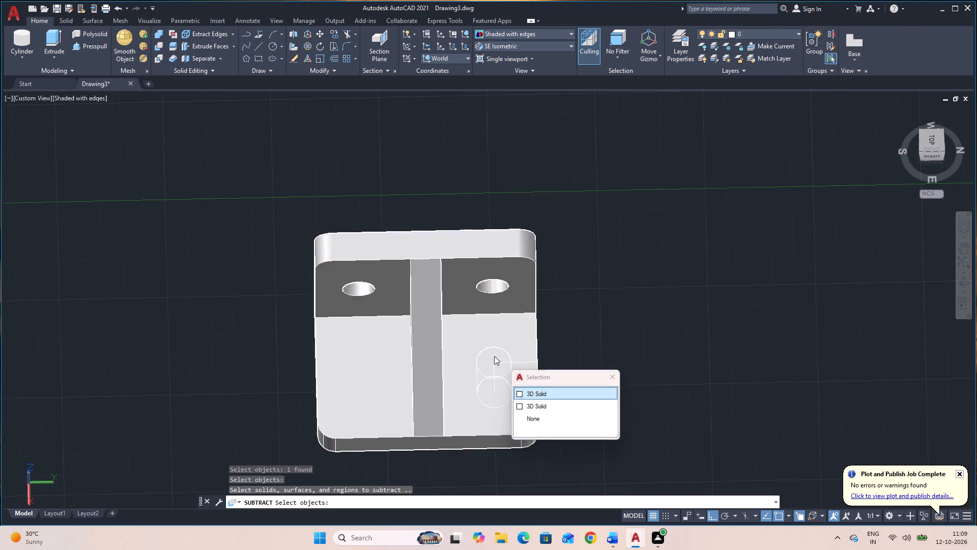
{"action": "left_click", "coordinate": [532, 404]}
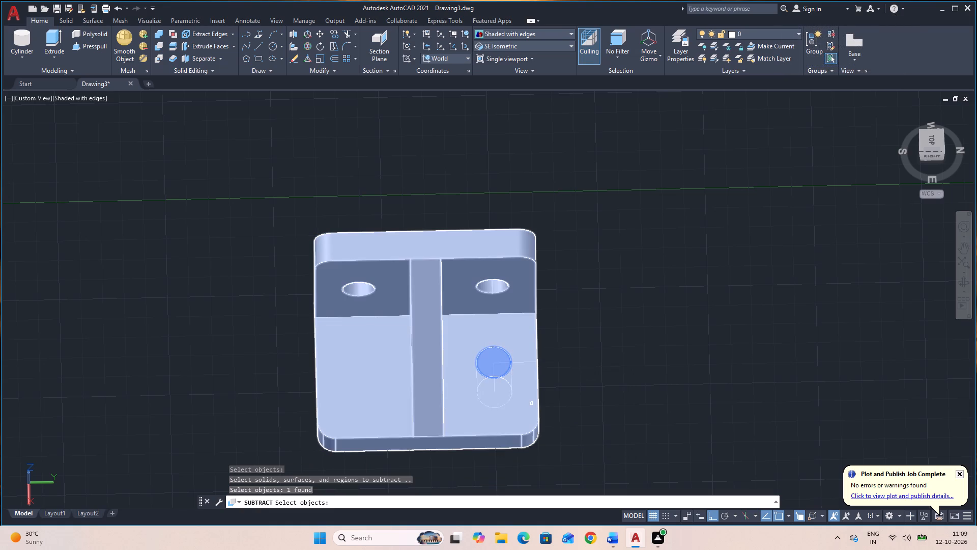
{"action": "left_click", "coordinate": [489, 386]}
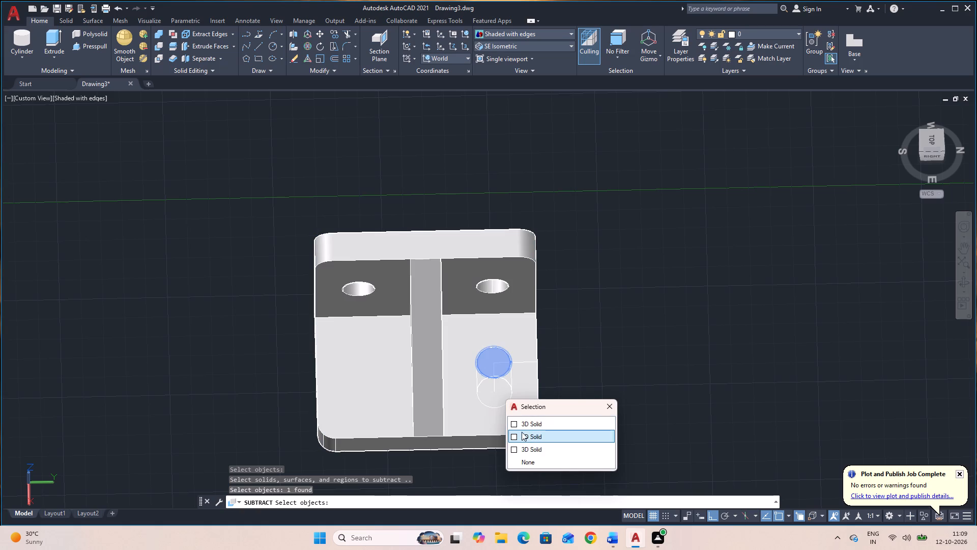
{"action": "left_click", "coordinate": [521, 447]}
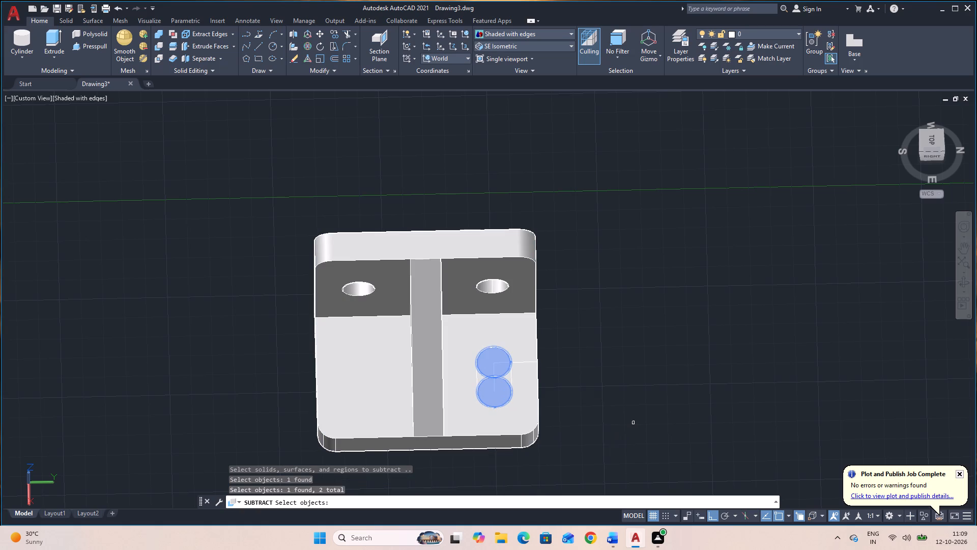
{"action": "key", "text": "Return"}
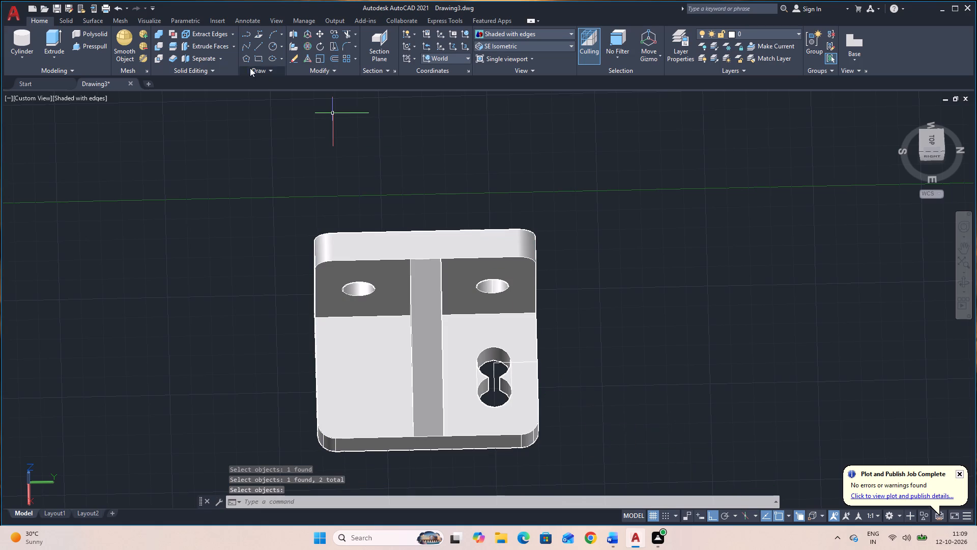
Presspull the two leftover areas between the holes and the connecting lines down through the base plate to complete the slot.
{"action": "left_click", "coordinate": [87, 44]}
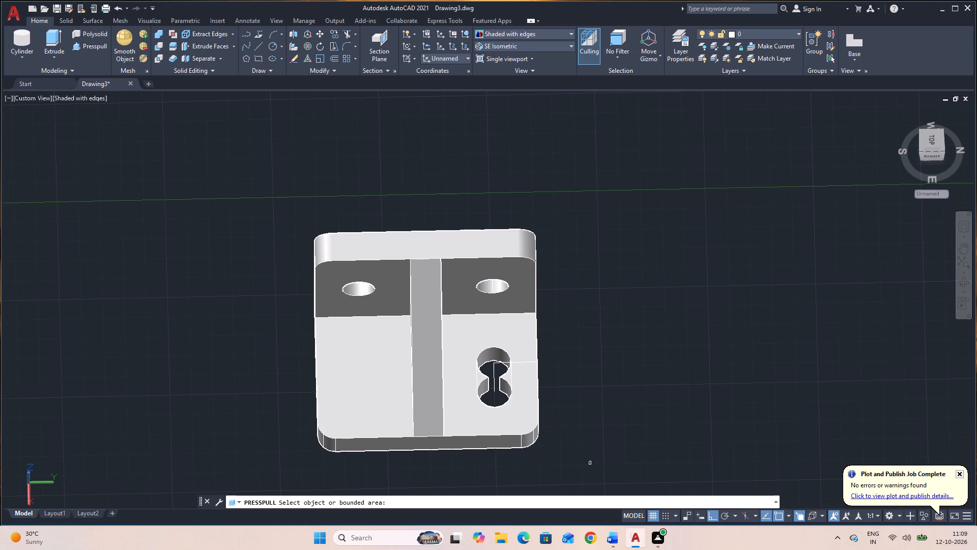
{"action": "scroll", "coordinate": [479, 377], "scroll_direction": "up", "scroll_amount": 2}
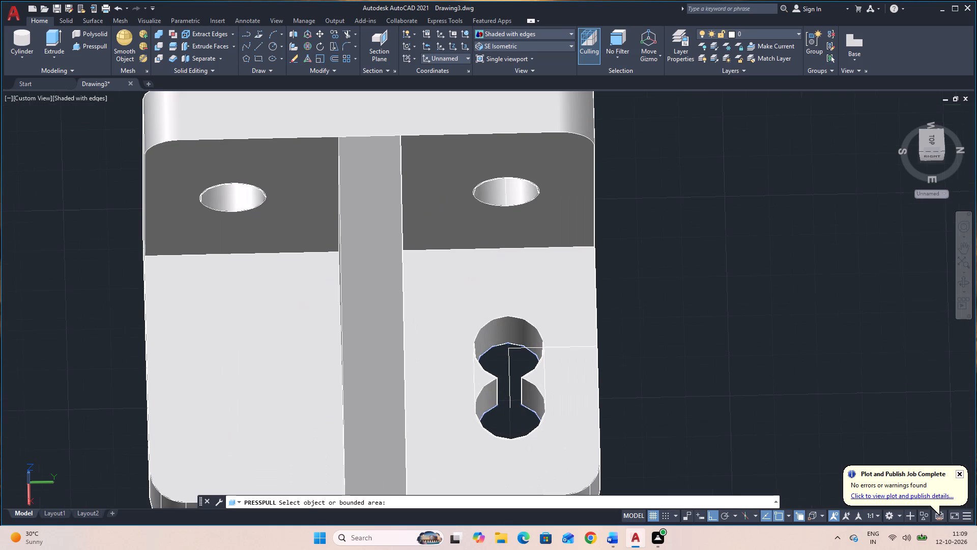
{"action": "left_click", "coordinate": [481, 379]}
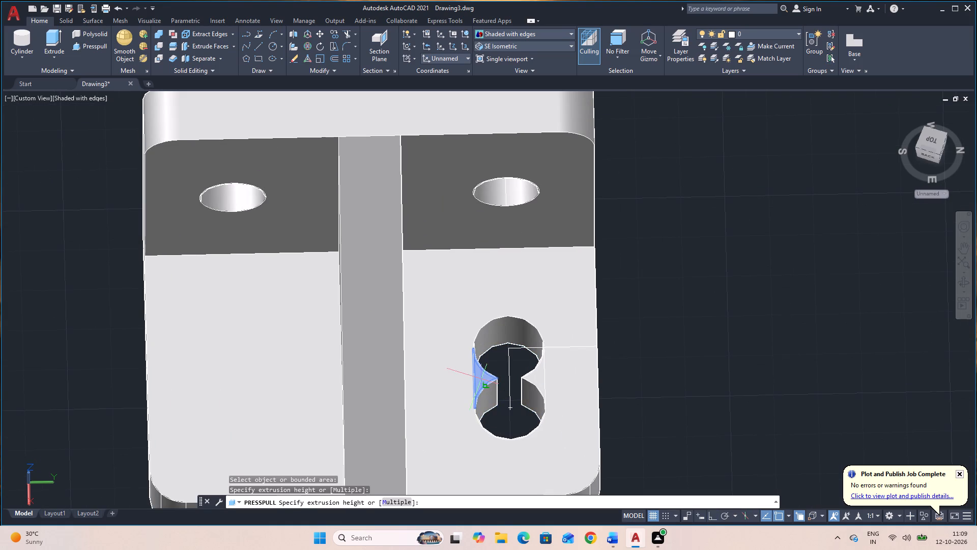
{"action": "left_click", "coordinate": [707, 475]}
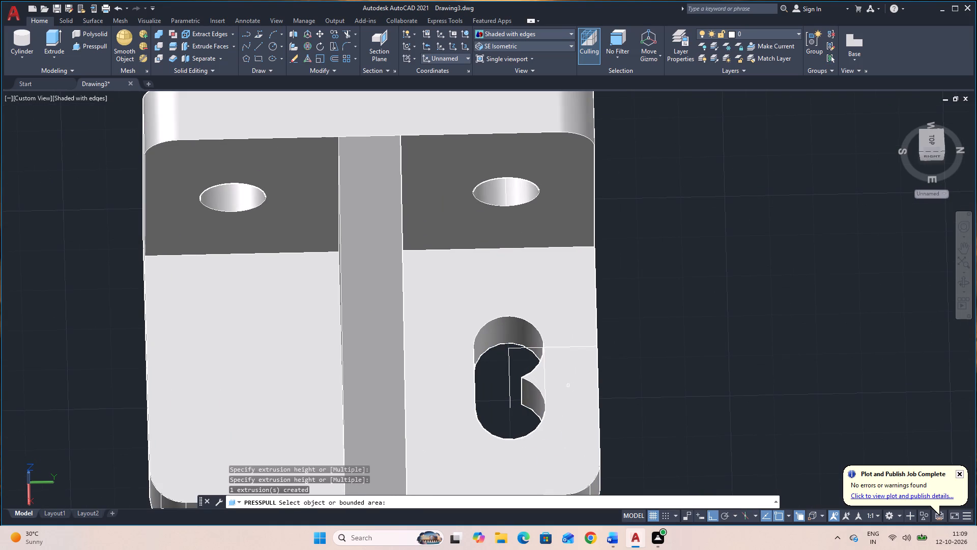
{"action": "left_click", "coordinate": [538, 379]}
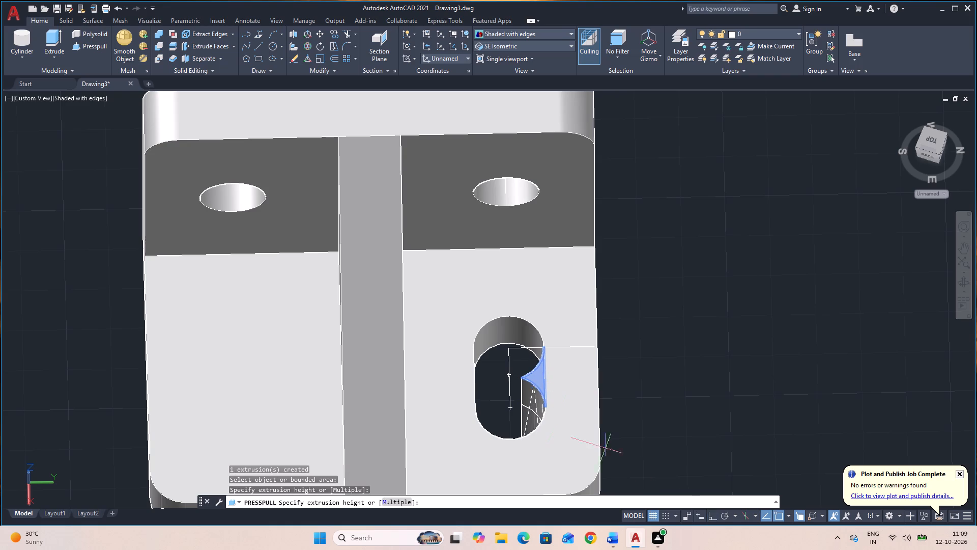
{"action": "left_click", "coordinate": [722, 480]}
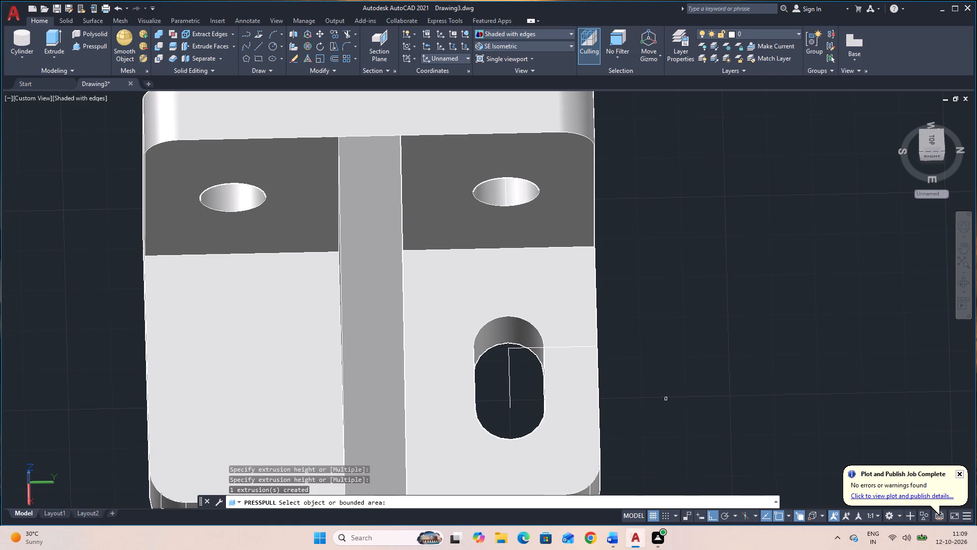
{"action": "scroll", "coordinate": [667, 399], "scroll_direction": "down", "scroll_amount": 1}
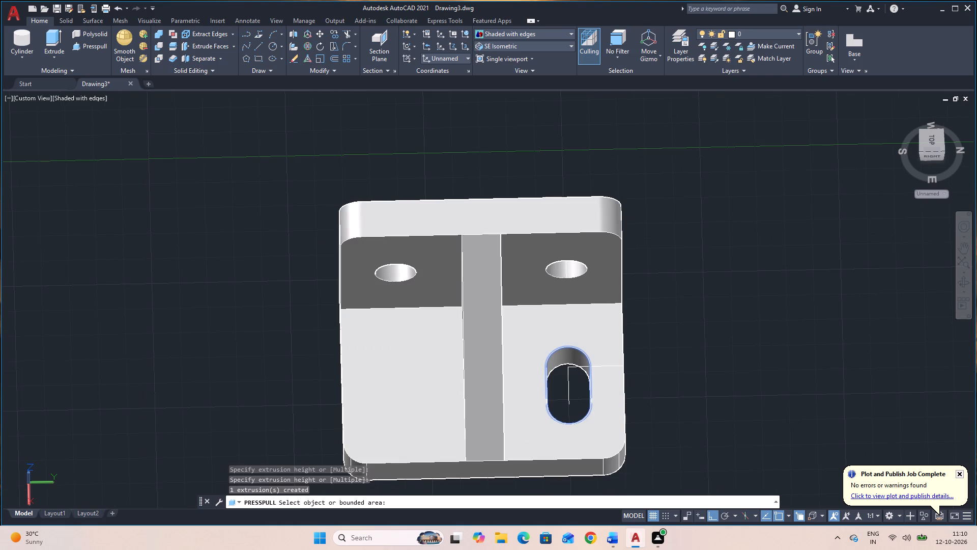
{"action": "key", "text": "Escape"}
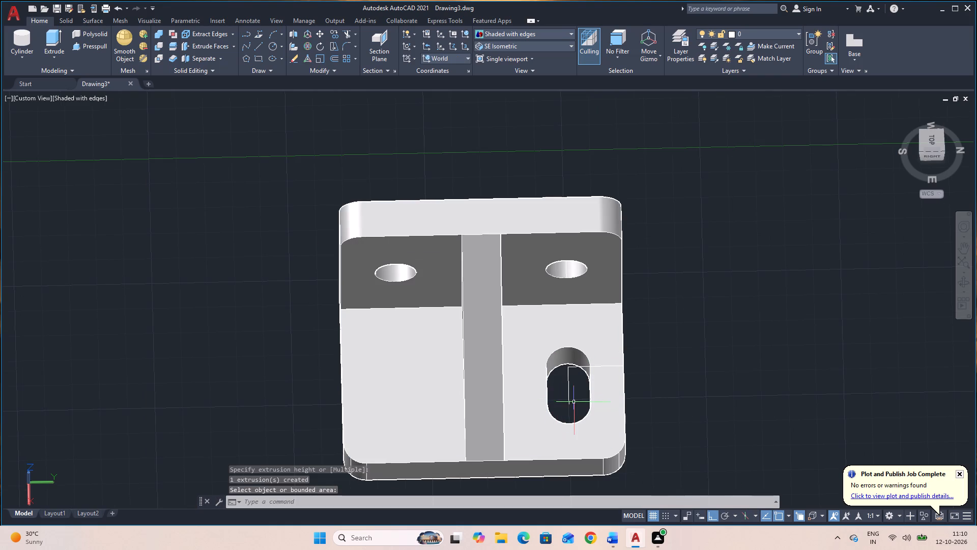
Delete the two leftover construction lines at the finished slot in the base plate.
{"action": "left_click", "coordinate": [568, 400]}
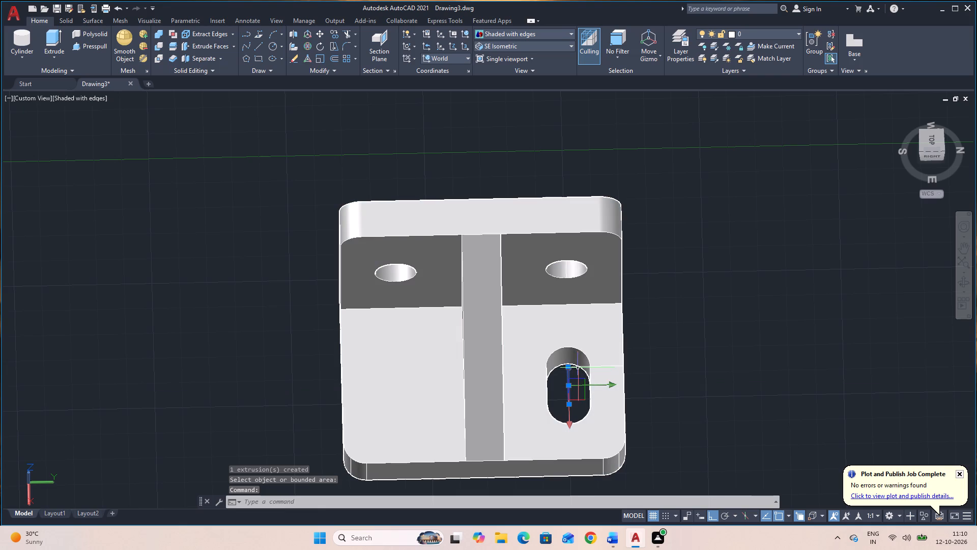
{"action": "left_click", "coordinate": [578, 368]}
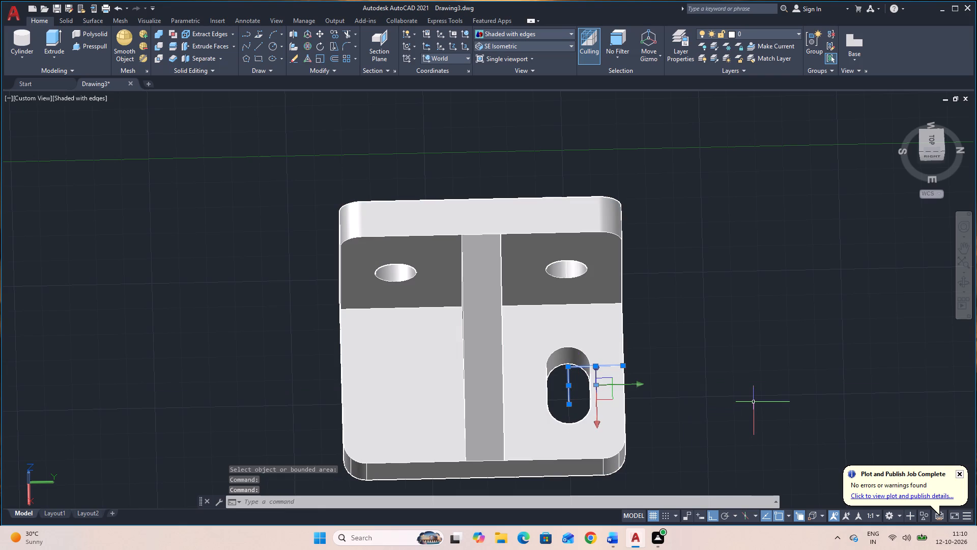
{"action": "key", "text": "Delete"}
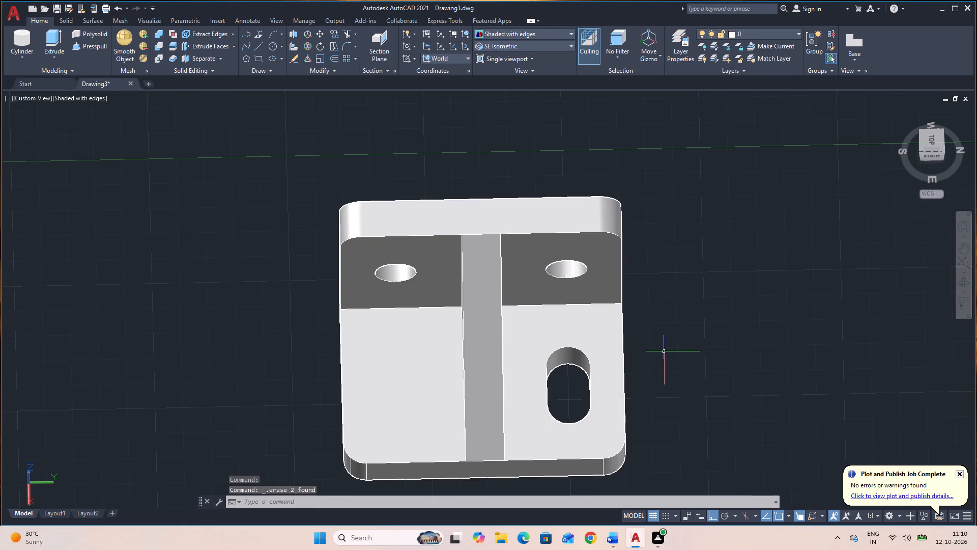
Draw connected guide lines on the uncut side of the base from the upright's outer corner: 25 along the edge, 20 toward the rib, 15 away from the upright.
{"action": "middle_click_drag", "start_coordinate": [671, 347], "coordinate": [708, 271]}
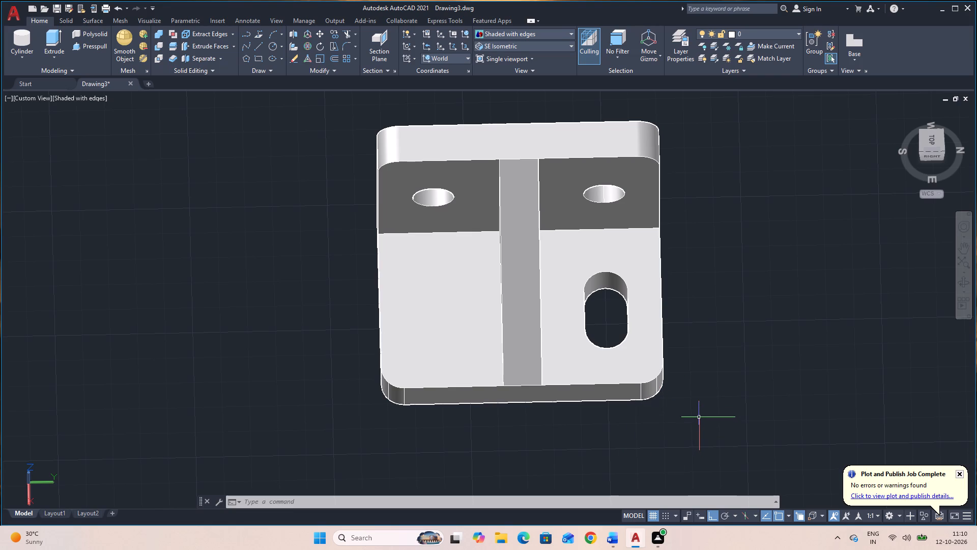
{"action": "middle_click_drag", "start_coordinate": [674, 432], "coordinate": [793, 382]}
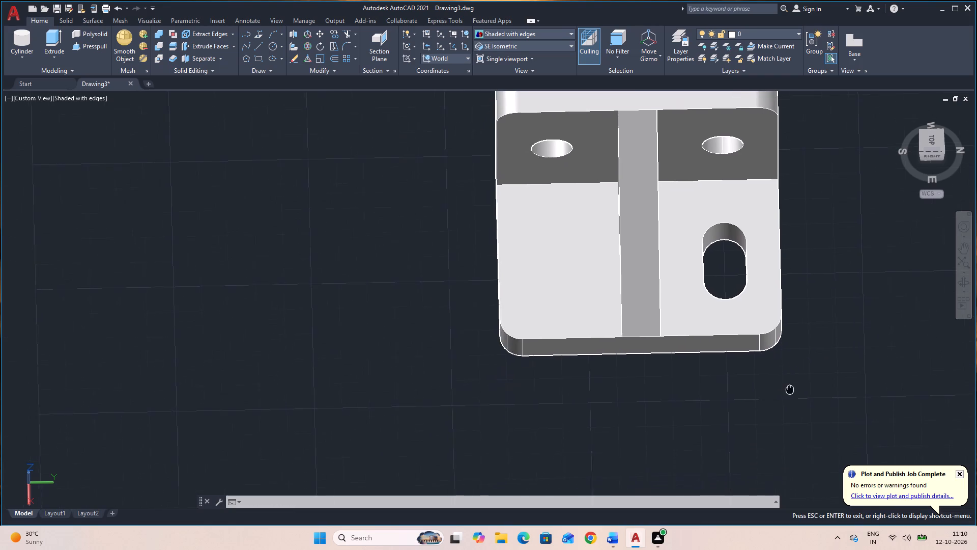
{"action": "middle_click_drag", "start_coordinate": [793, 382], "coordinate": [722, 422]}
{"action": "key", "text": "Escape"}
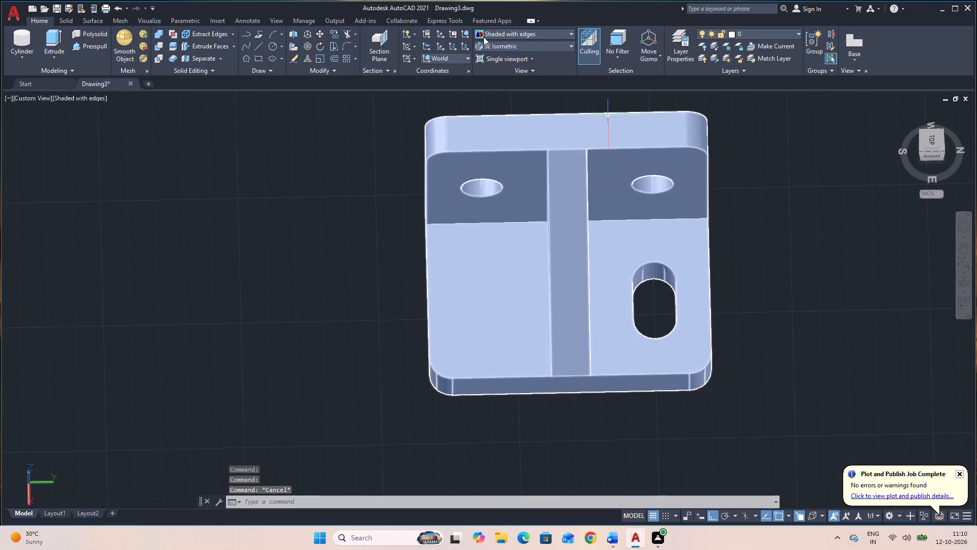
{"action": "left_click", "coordinate": [498, 42]}
{"action": "left_click", "coordinate": [512, 125]}
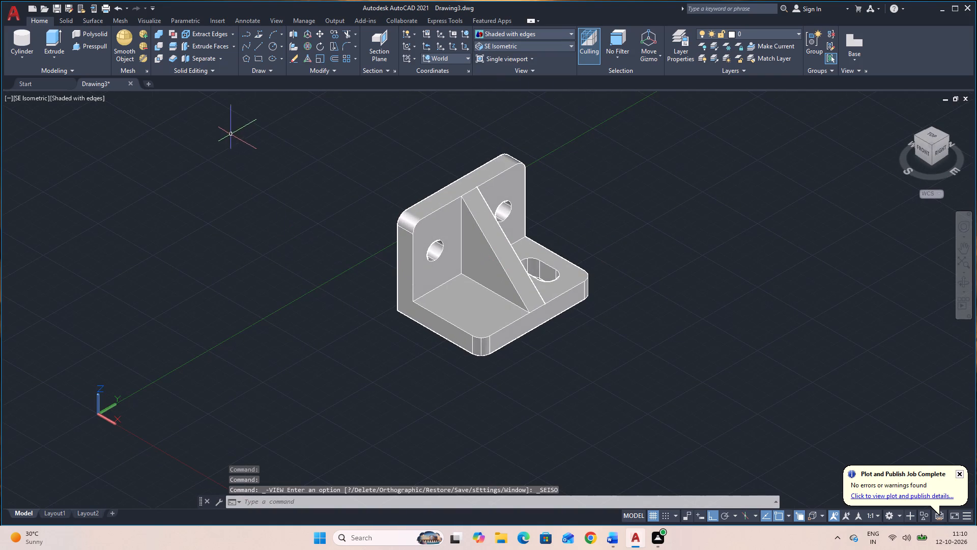
{"action": "type", "text": "L"}
{"action": "key", "text": "space"}
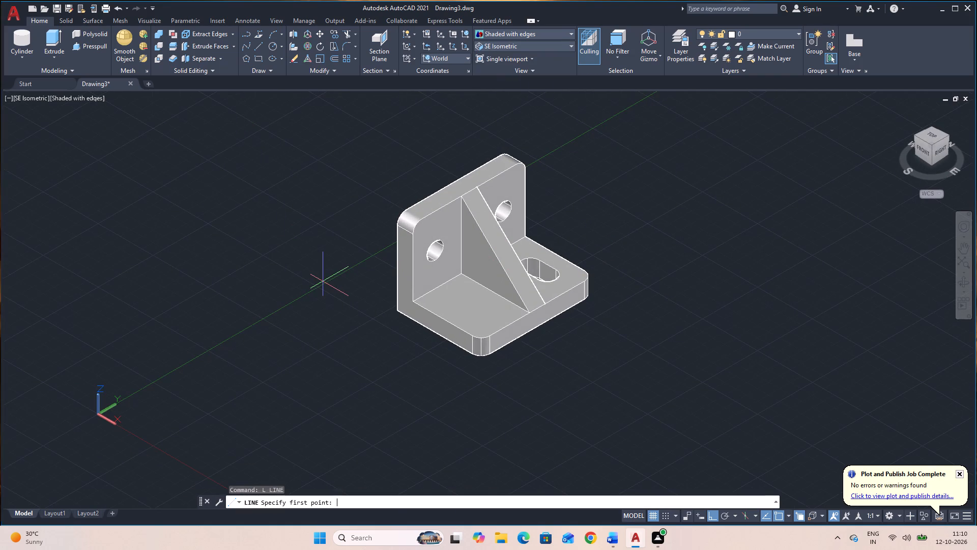
{"action": "left_click", "coordinate": [416, 300]}
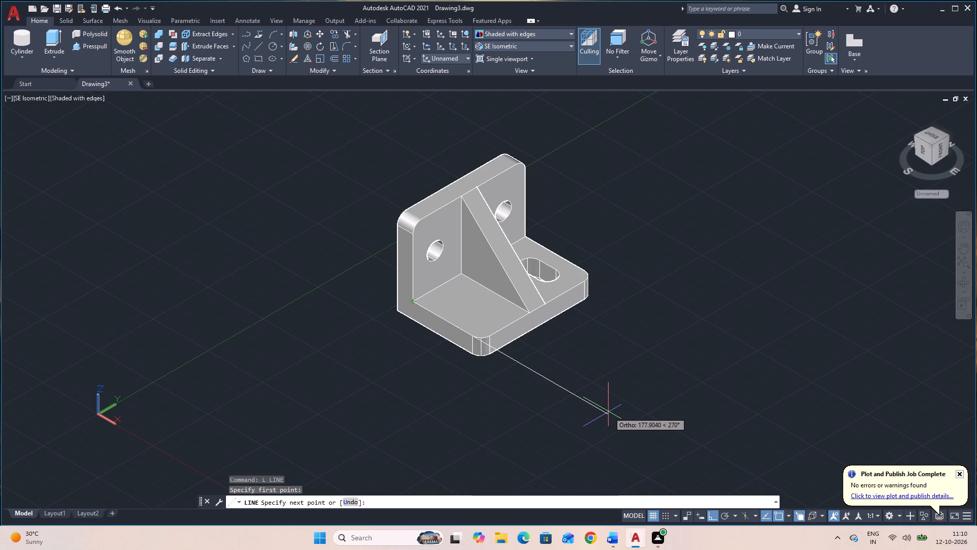
{"action": "type", "text": "25"}
{"action": "key", "text": "Return"}
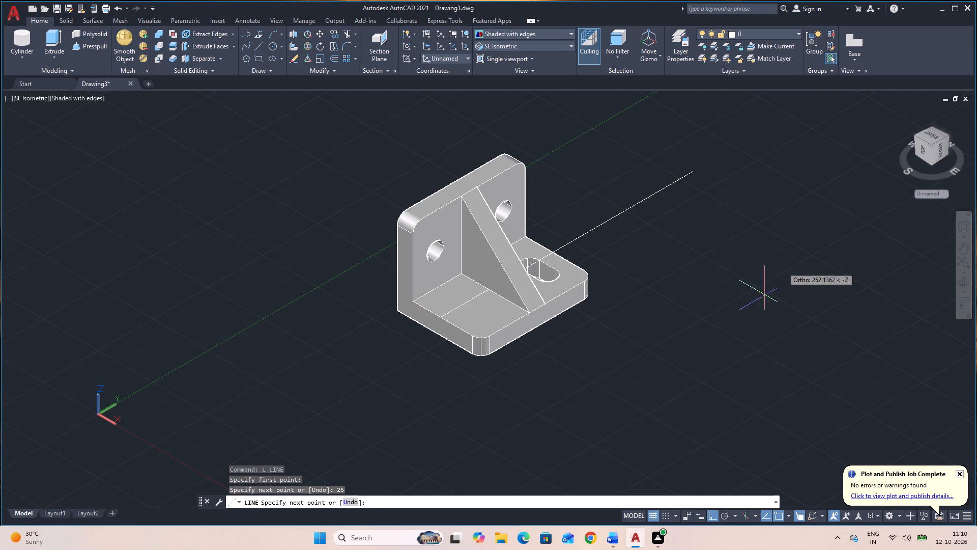
{"action": "type", "text": "20"}
{"action": "key", "text": "Return"}
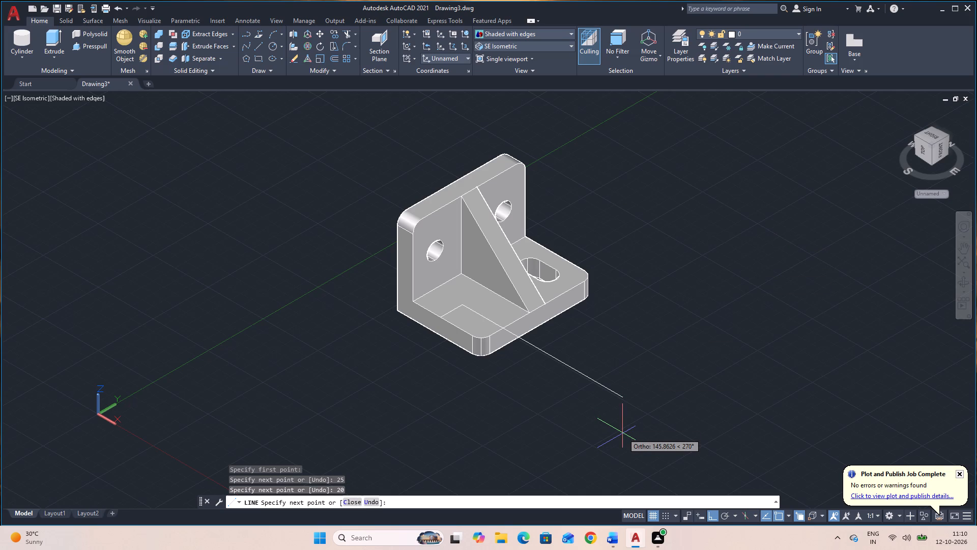
{"action": "type", "text": "15"}
{"action": "key", "text": "Return"}
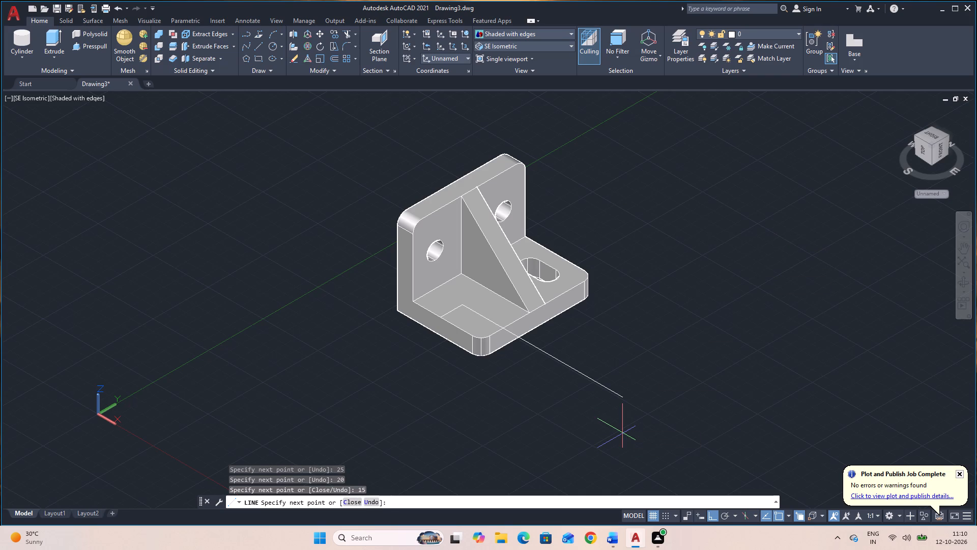
{"action": "key", "text": "Escape"}
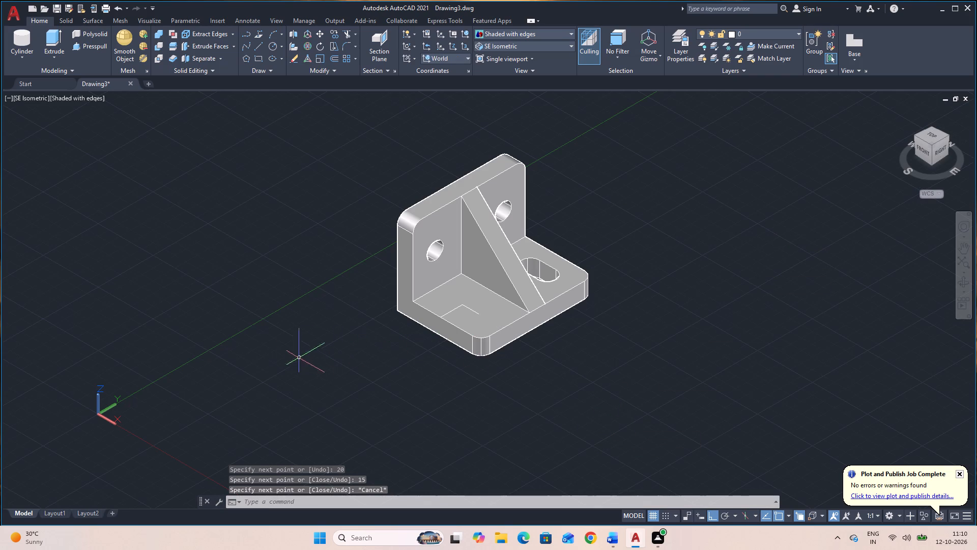
Create a cylinder of radius 8 and height -14 at the corner between the 20 and 15 guide lines.
{"action": "left_click", "coordinate": [25, 43]}
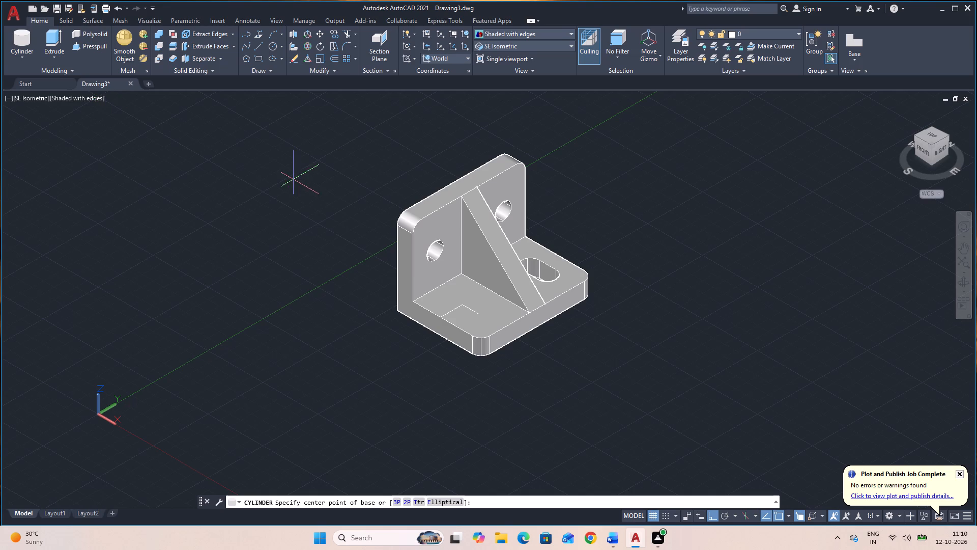
{"action": "left_click", "coordinate": [464, 307]}
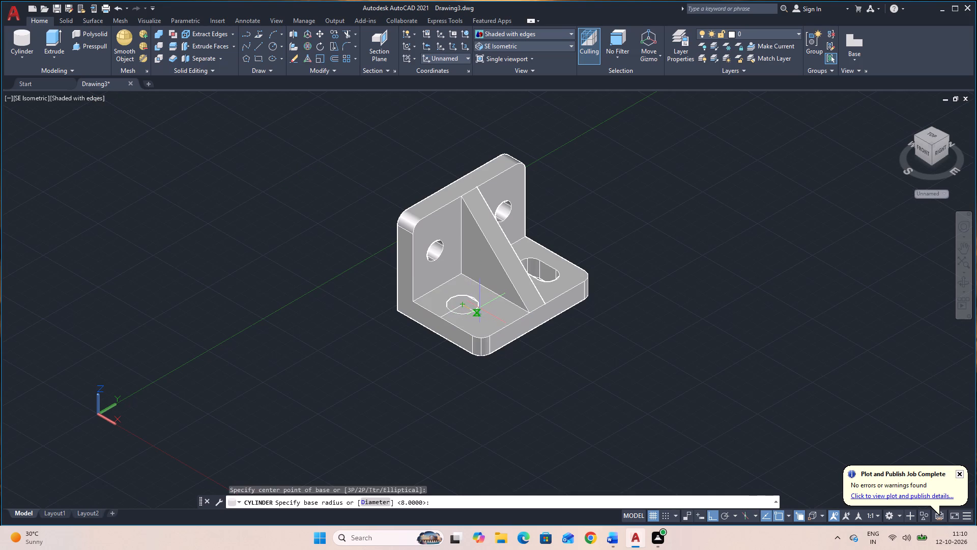
{"action": "key", "text": "8"}
{"action": "key", "text": "Return"}
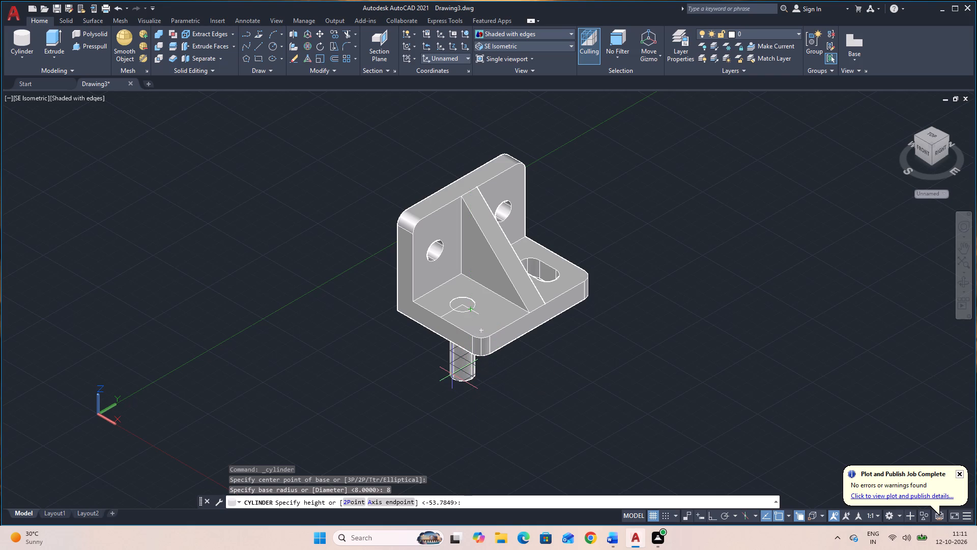
{"action": "key", "text": "minus"}
{"action": "type", "text": "14"}
{"action": "key", "text": "Return"}
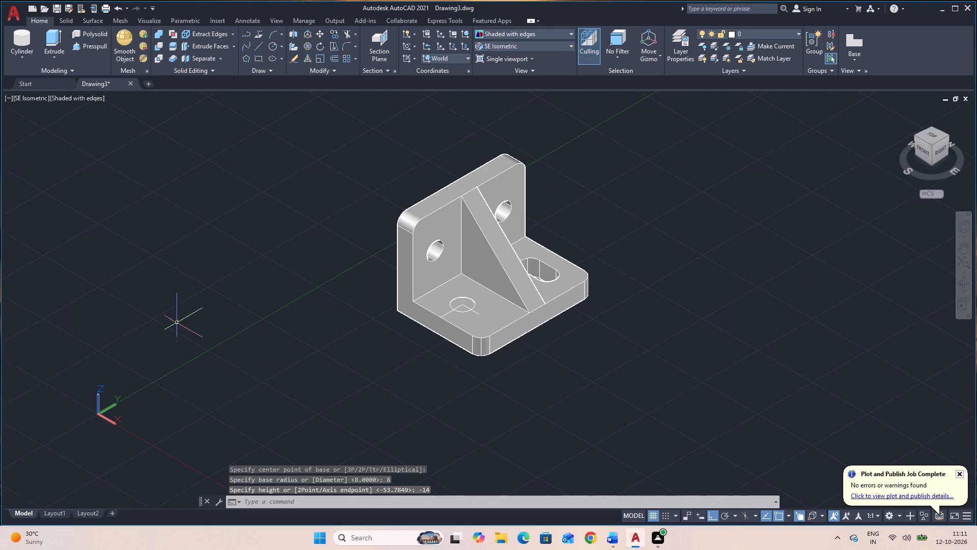
Create a second cylinder of radius 8 and height -14 at the free end of the 15 guide line.
{"action": "key", "text": "space"}
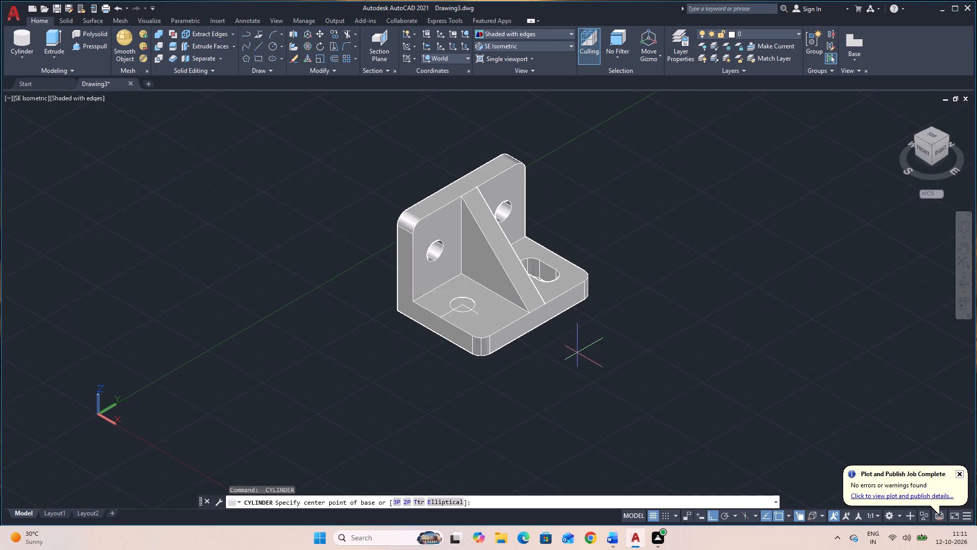
{"action": "left_click", "coordinate": [481, 313]}
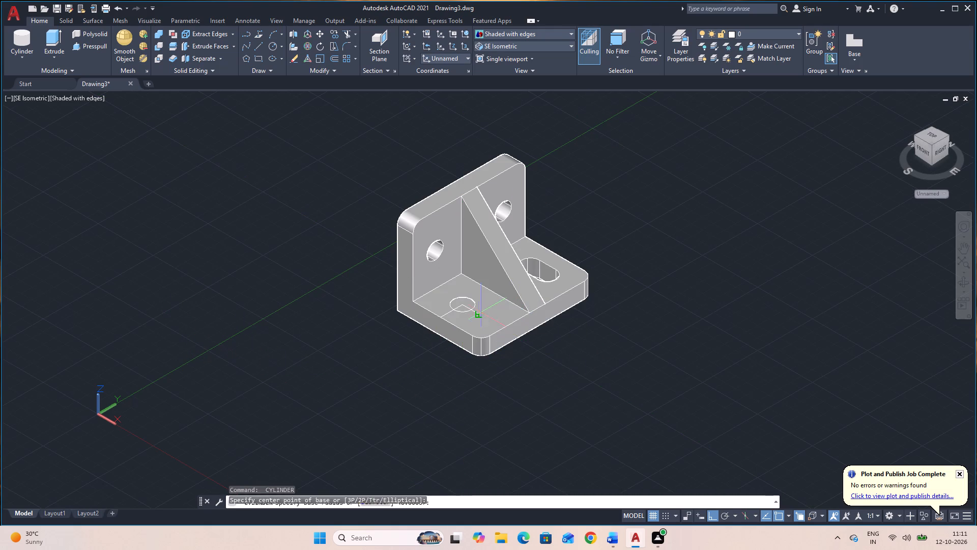
{"action": "key", "text": "8"}
{"action": "key", "text": "Return"}
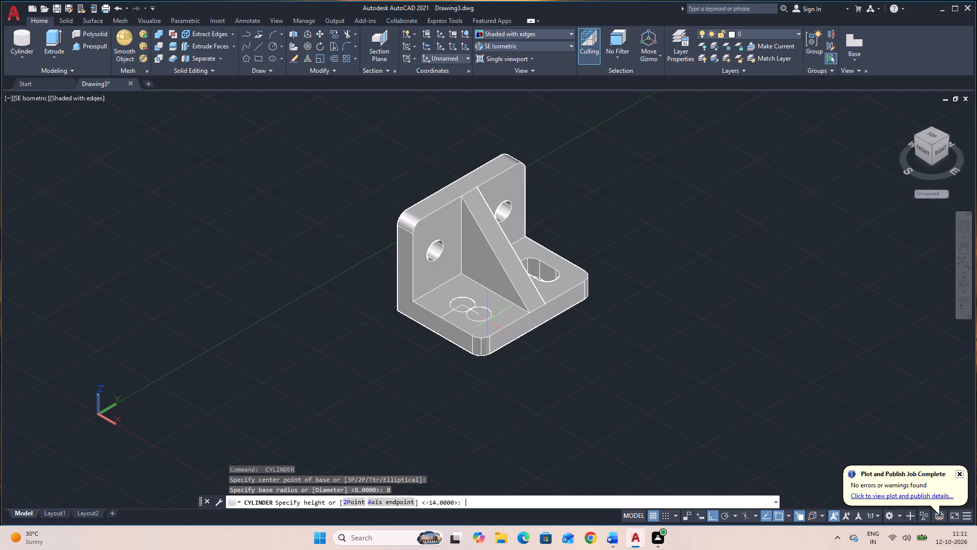
{"action": "key", "text": "Return"}
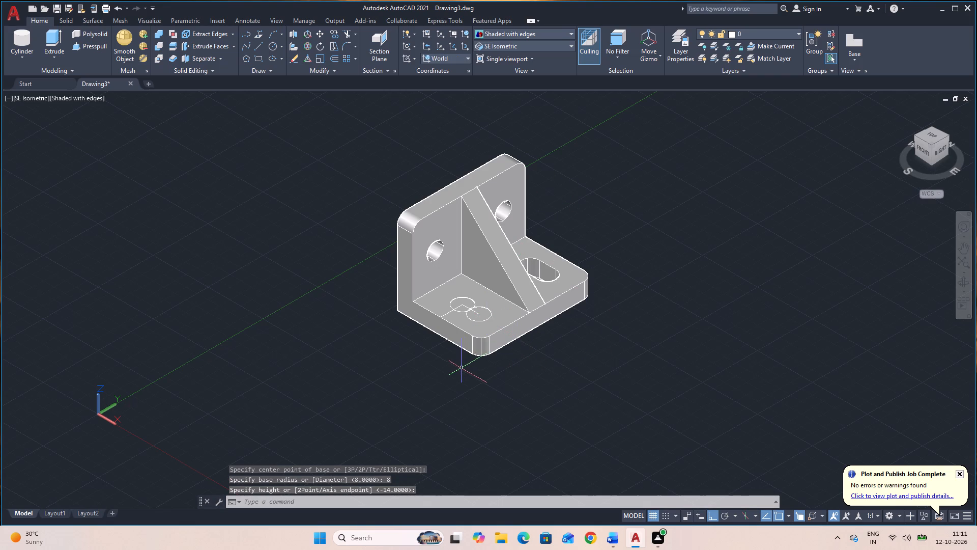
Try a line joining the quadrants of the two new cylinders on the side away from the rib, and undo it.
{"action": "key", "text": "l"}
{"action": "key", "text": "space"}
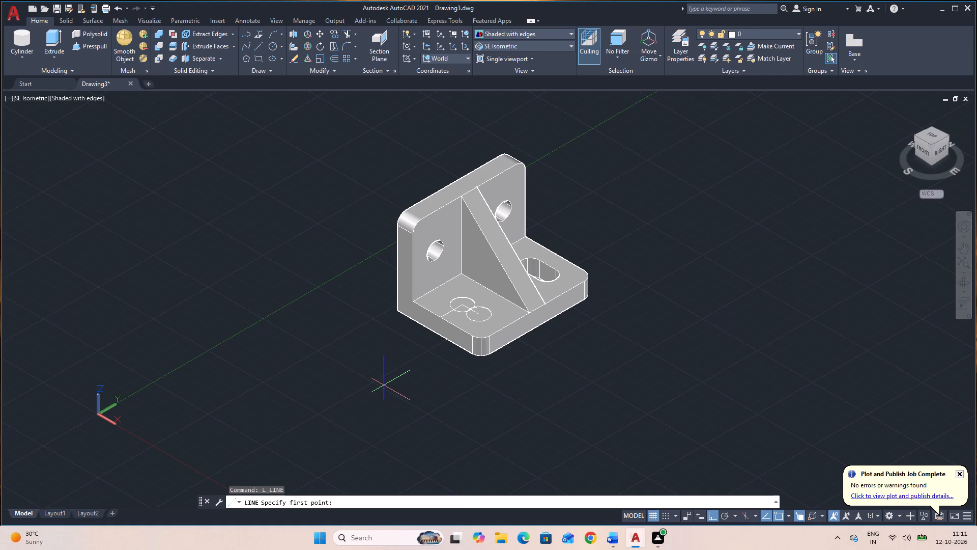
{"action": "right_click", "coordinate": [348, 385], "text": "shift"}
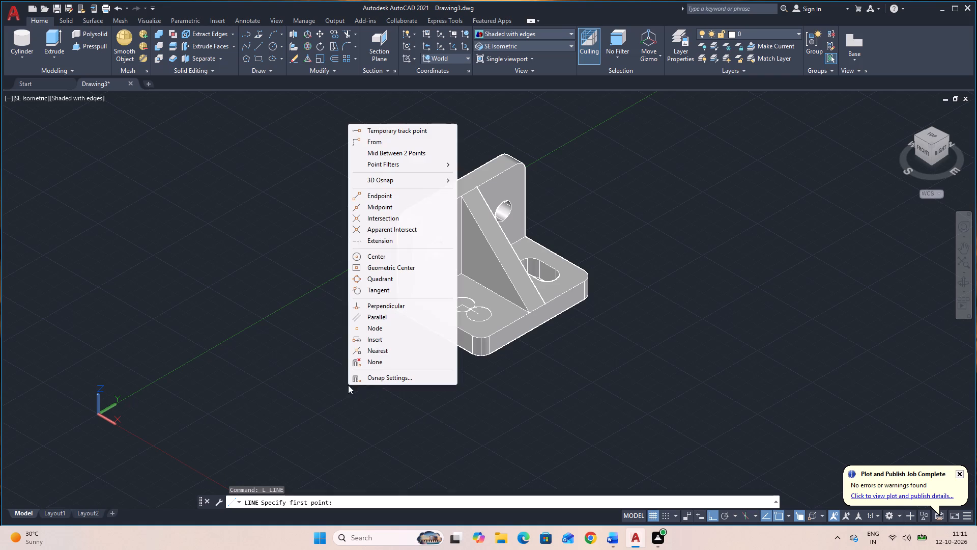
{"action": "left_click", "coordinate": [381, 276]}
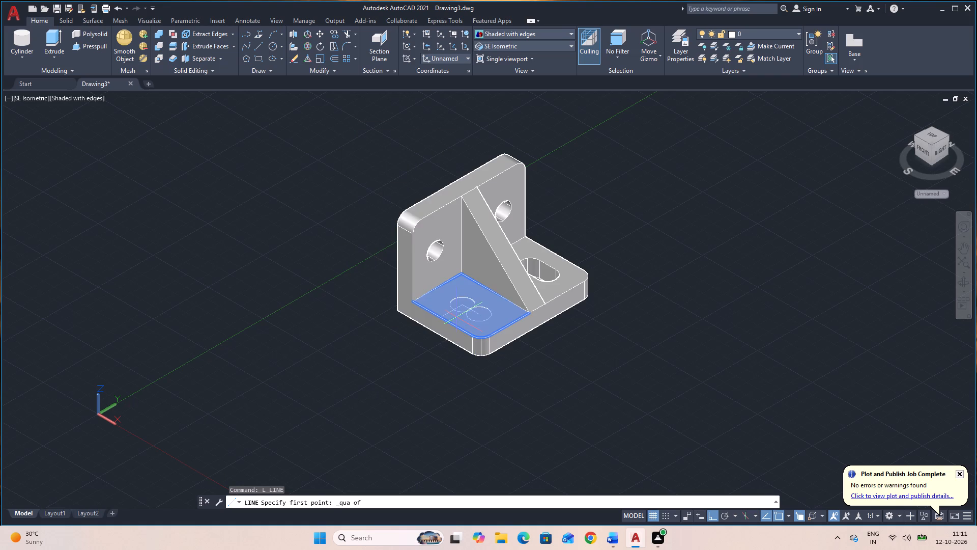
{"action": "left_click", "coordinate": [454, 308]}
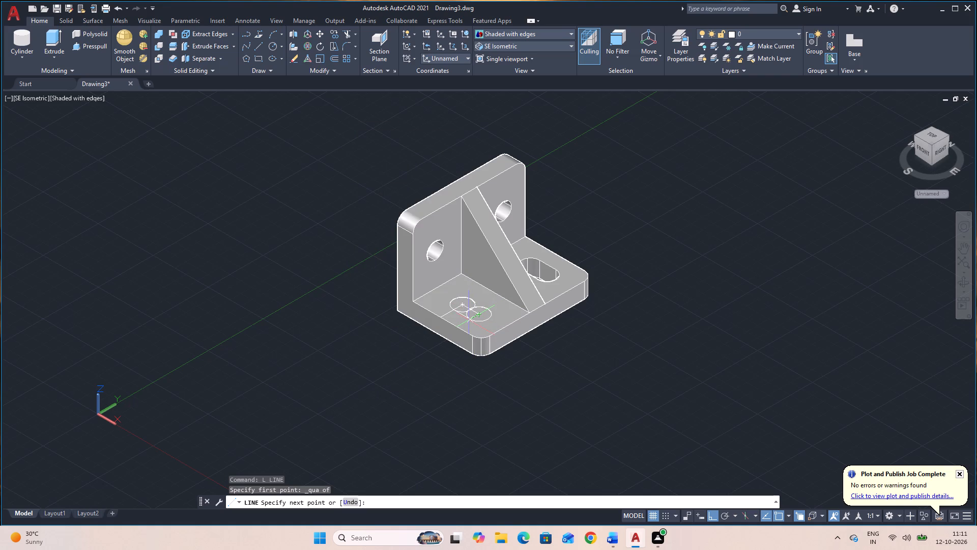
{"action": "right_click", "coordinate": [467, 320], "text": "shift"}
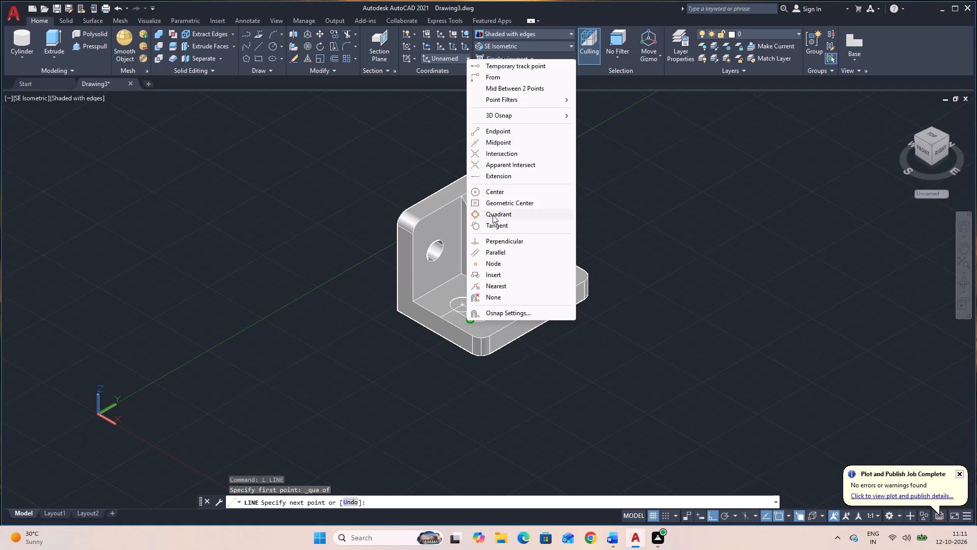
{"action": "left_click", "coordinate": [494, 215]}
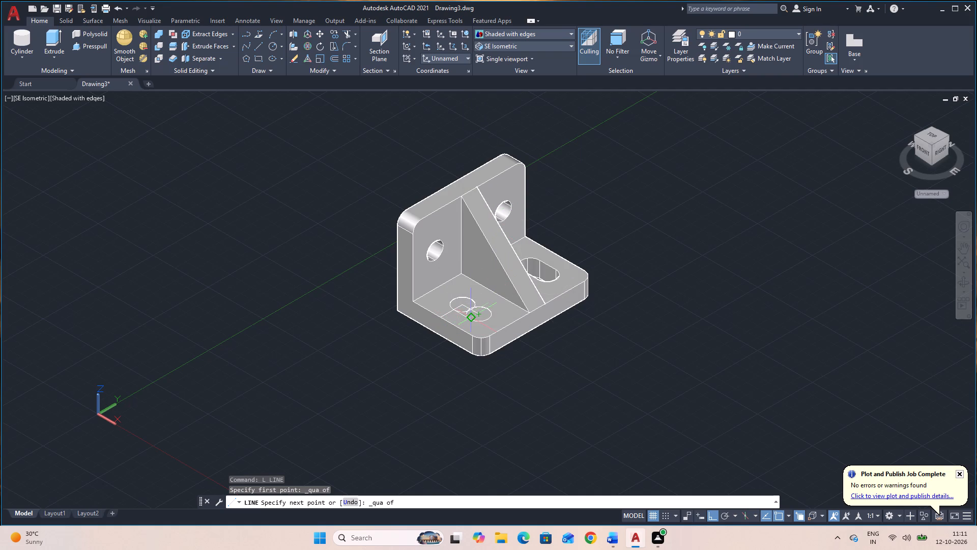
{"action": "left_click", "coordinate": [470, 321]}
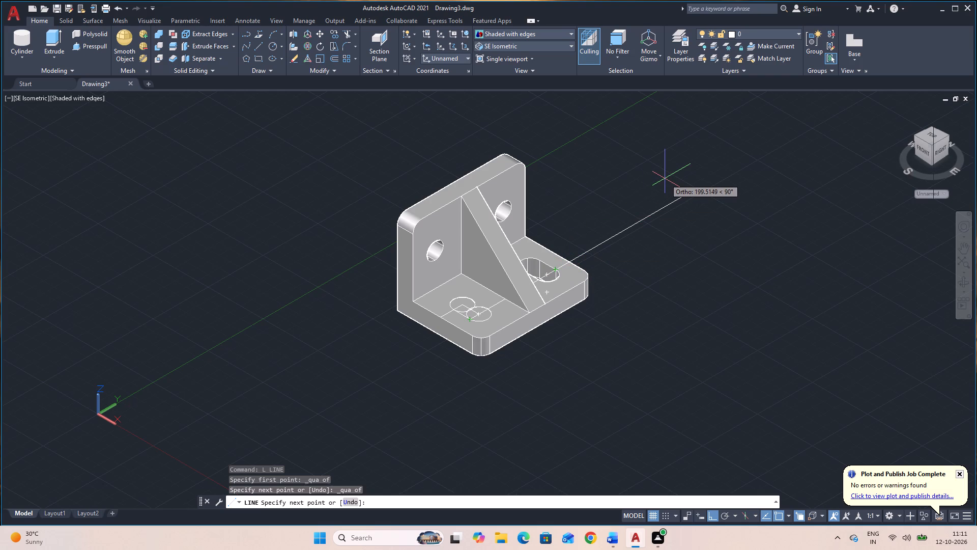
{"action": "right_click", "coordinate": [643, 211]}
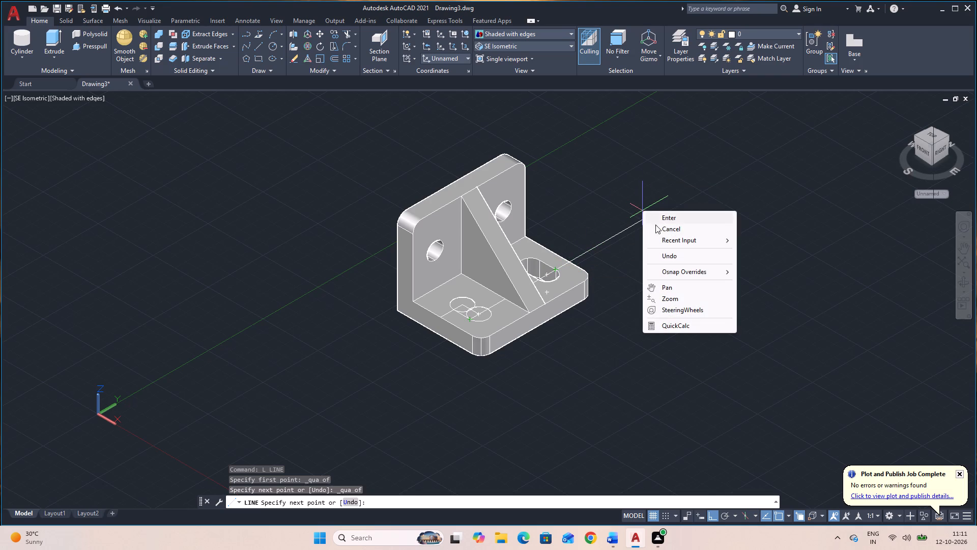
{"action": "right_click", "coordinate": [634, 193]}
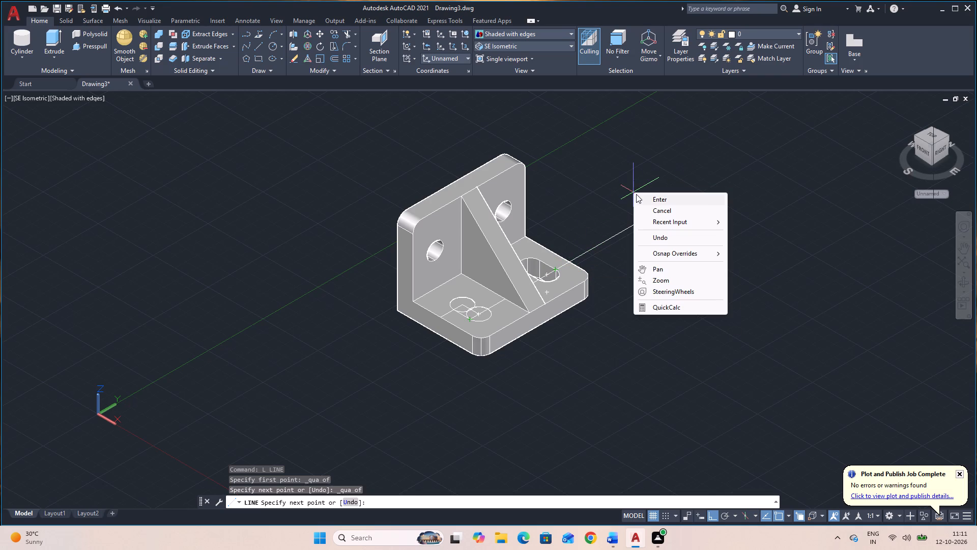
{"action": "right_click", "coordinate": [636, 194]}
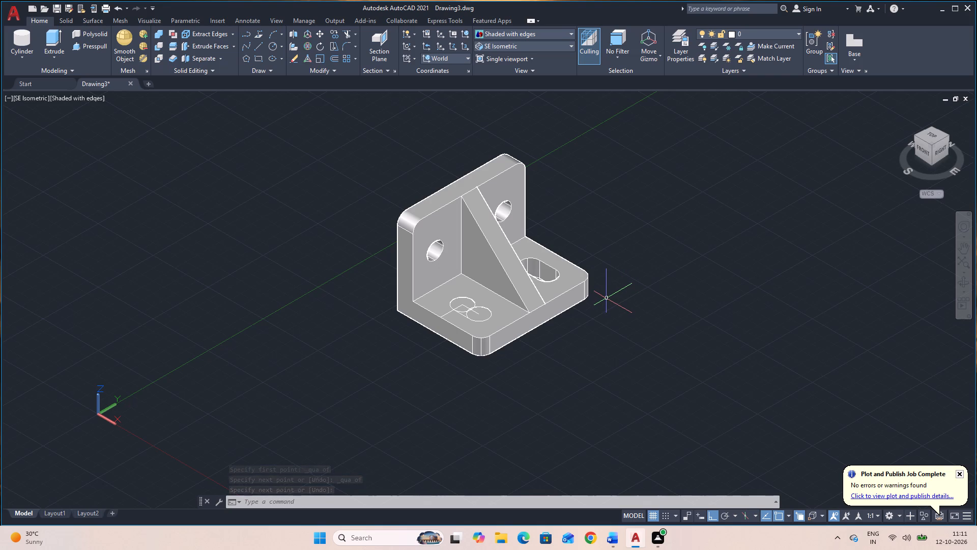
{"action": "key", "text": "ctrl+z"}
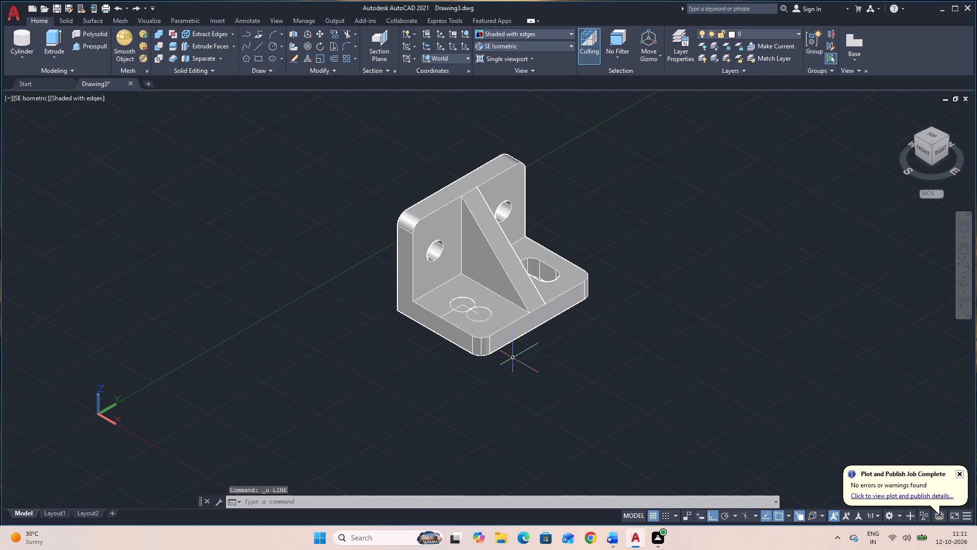
Draw a line joining the quadrants of the two uncut cylinders in the base, on the side away from the rib.
{"action": "type", "text": "L"}
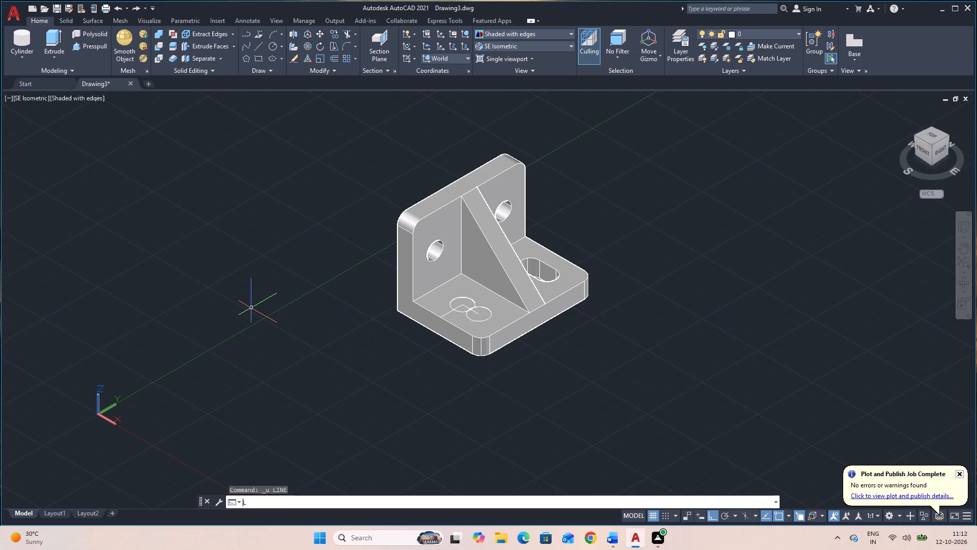
{"action": "key", "text": "space"}
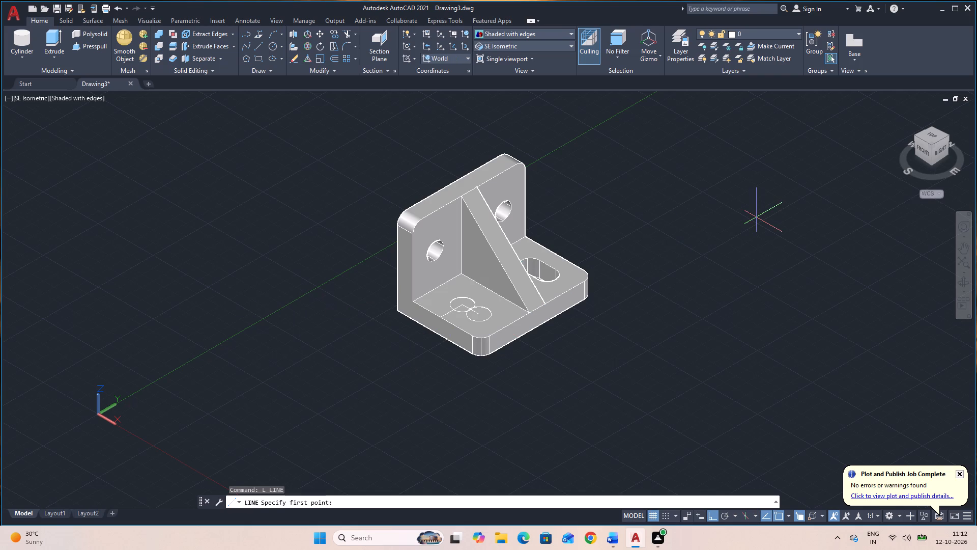
{"action": "right_click", "coordinate": [748, 219]}
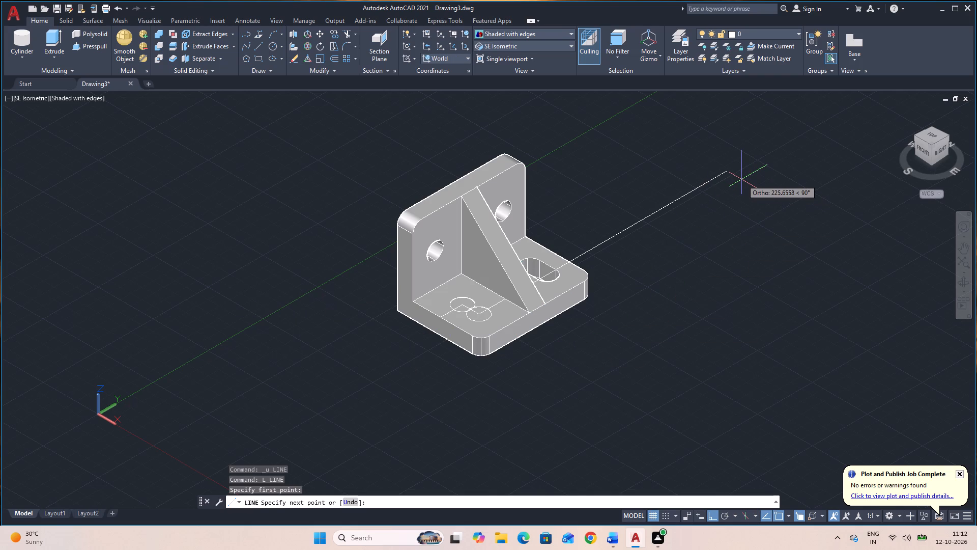
{"action": "key", "text": "ctrl+z"}
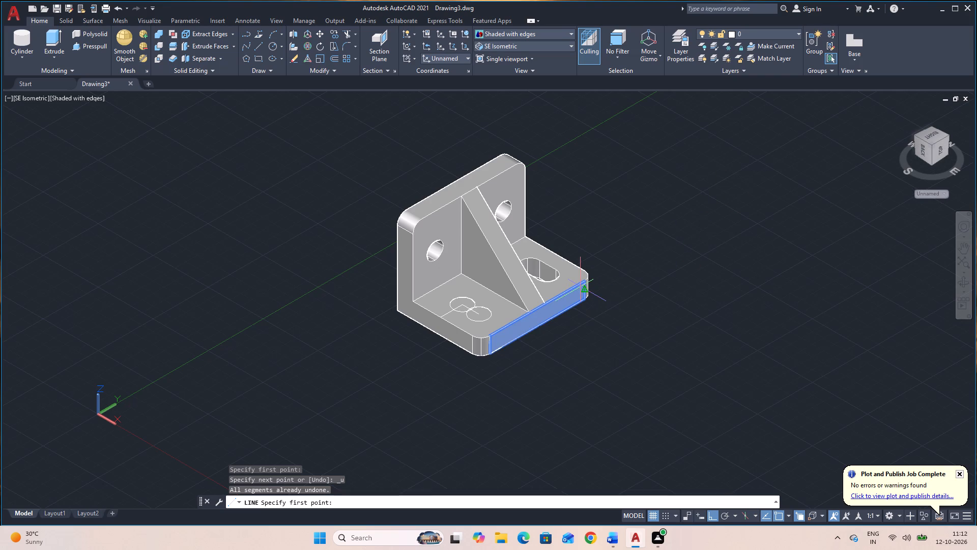
{"action": "key", "text": "l"}
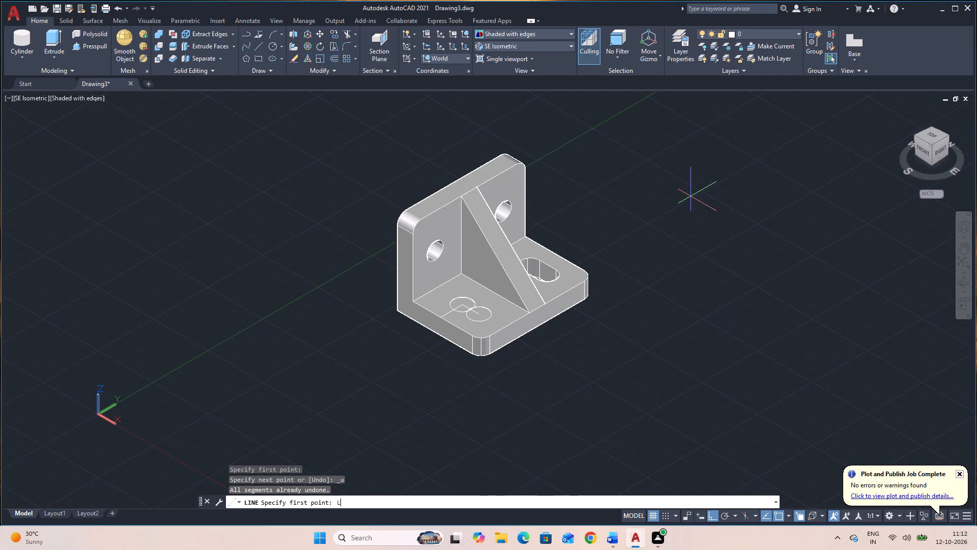
{"action": "key", "text": "BackSpace"}
{"action": "right_click", "coordinate": [474, 390], "text": "shift"}
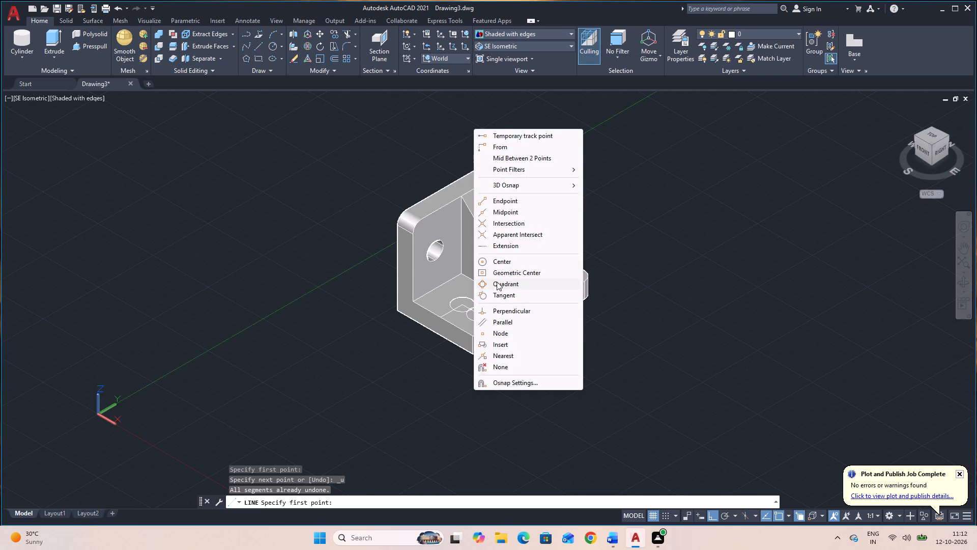
{"action": "left_click", "coordinate": [497, 282]}
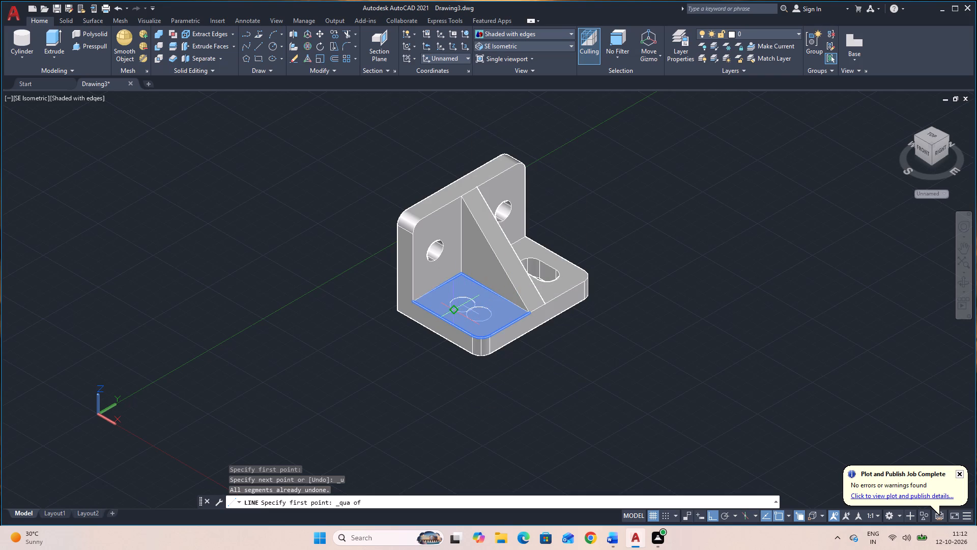
{"action": "left_click", "coordinate": [454, 310]}
{"action": "right_click", "coordinate": [548, 389], "text": "shift"}
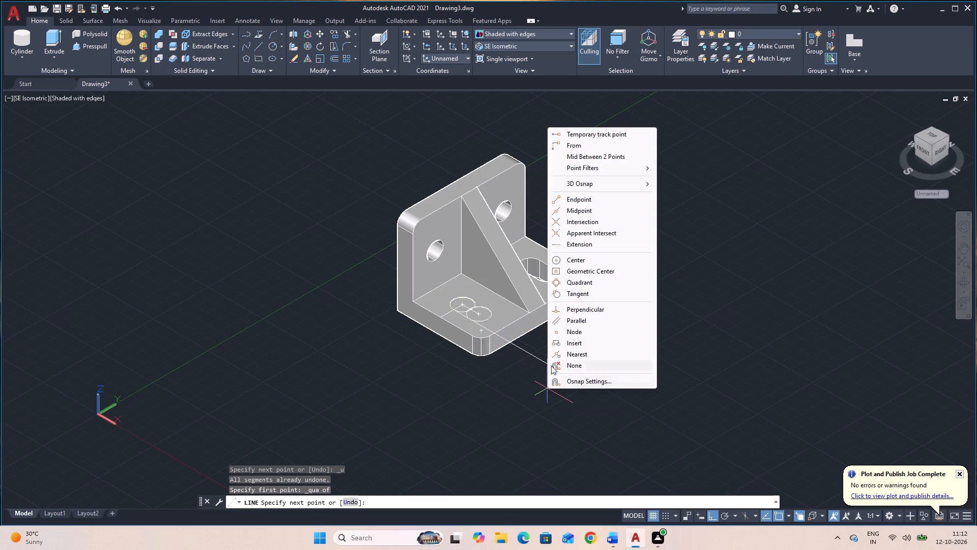
{"action": "left_click", "coordinate": [571, 281]}
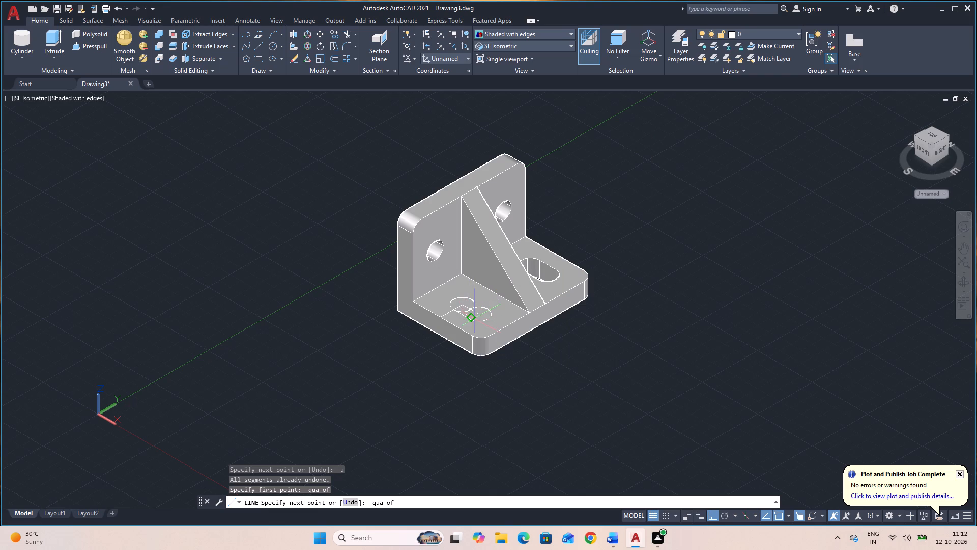
{"action": "left_click", "coordinate": [472, 319]}
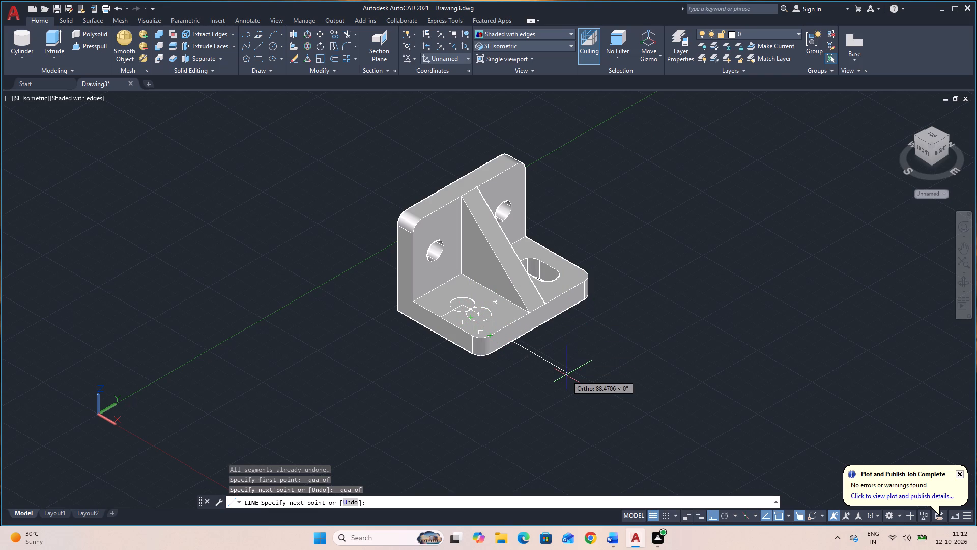
{"action": "key", "text": "ctrl+z"}
{"action": "right_click", "coordinate": [589, 427], "text": "shift"}
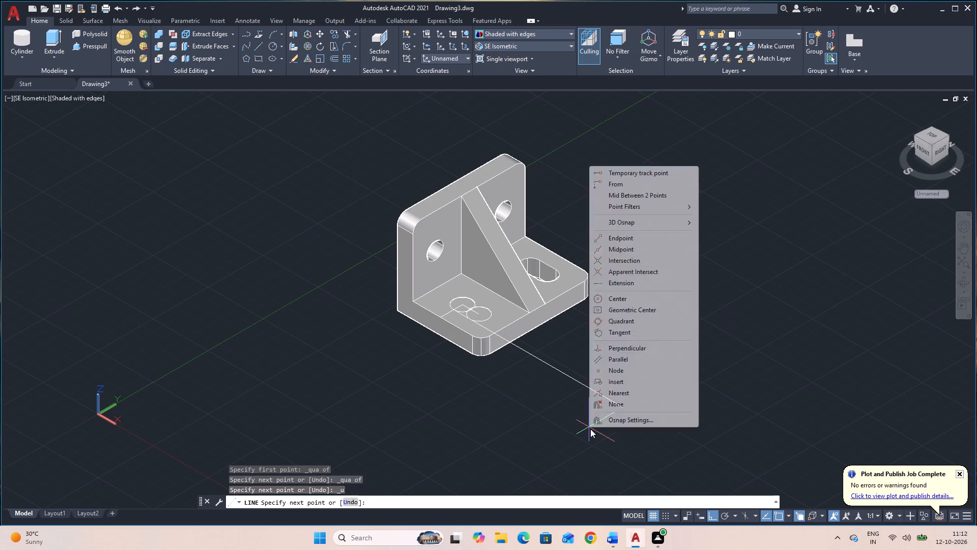
{"action": "left_click", "coordinate": [614, 319]}
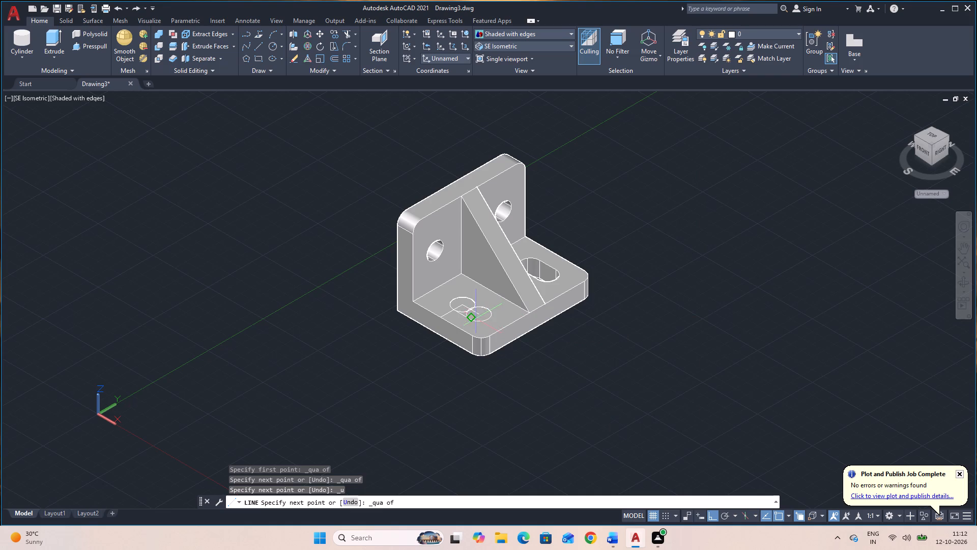
{"action": "left_click", "coordinate": [471, 322]}
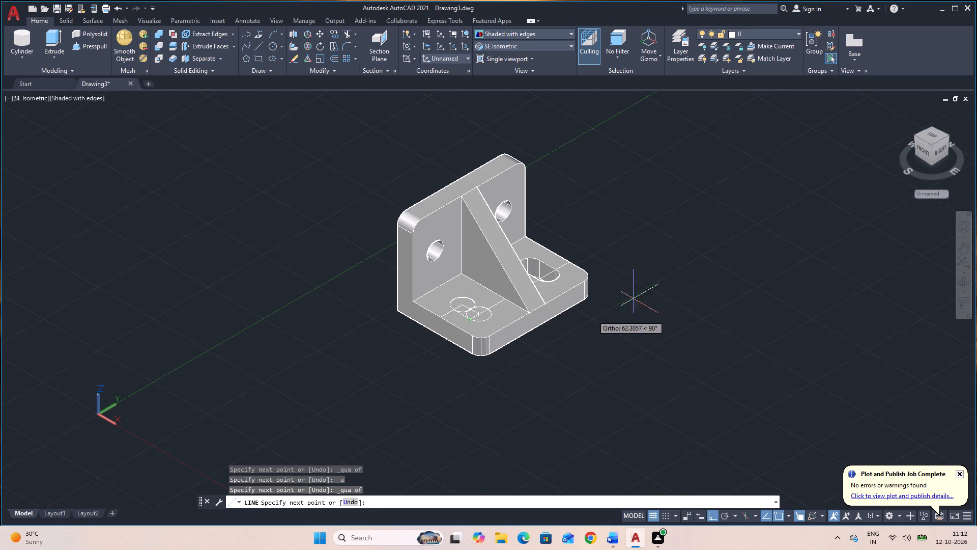
Continue the line through the rib-side quadrants of the second and first cylinders and back to its start point, closing the slot outline.
{"action": "right_click", "coordinate": [742, 259], "text": "shift"}
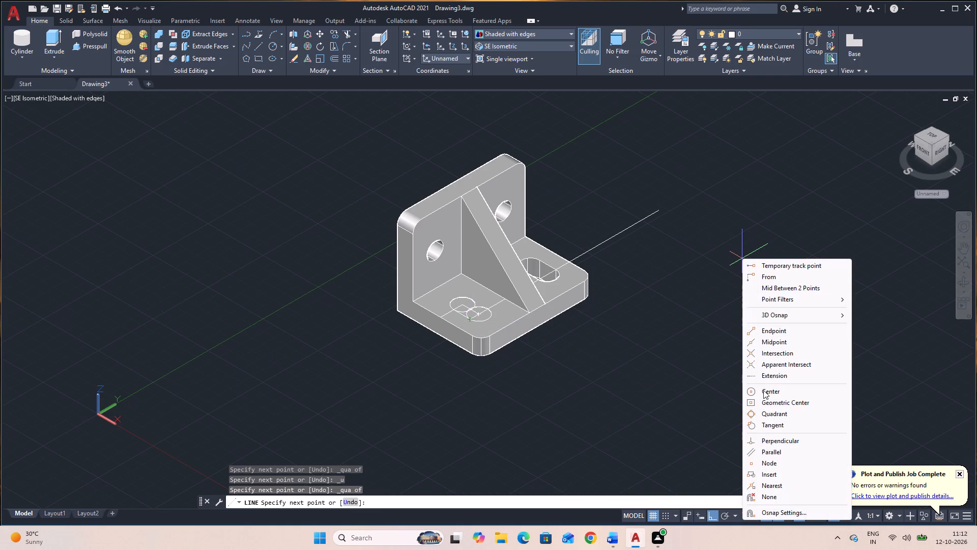
{"action": "left_click", "coordinate": [763, 414]}
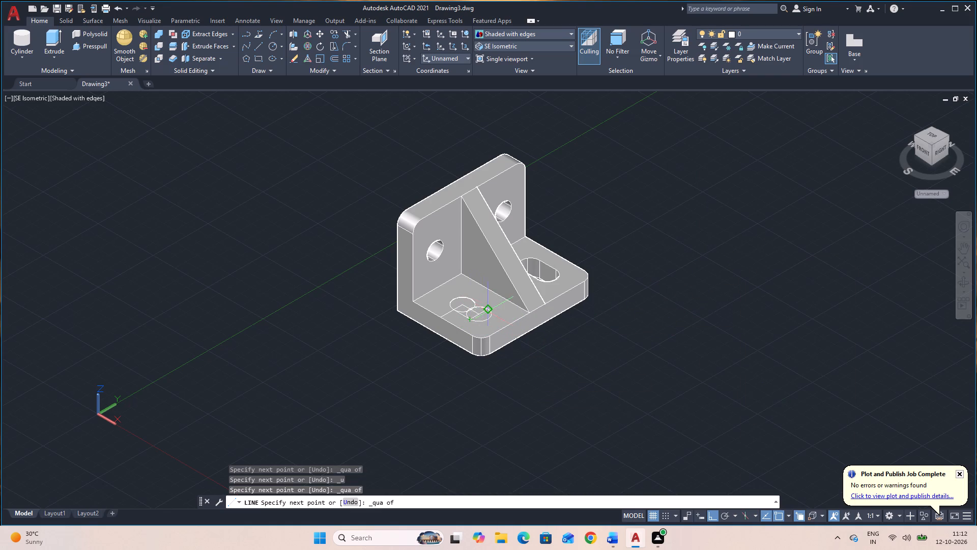
{"action": "left_click", "coordinate": [489, 312]}
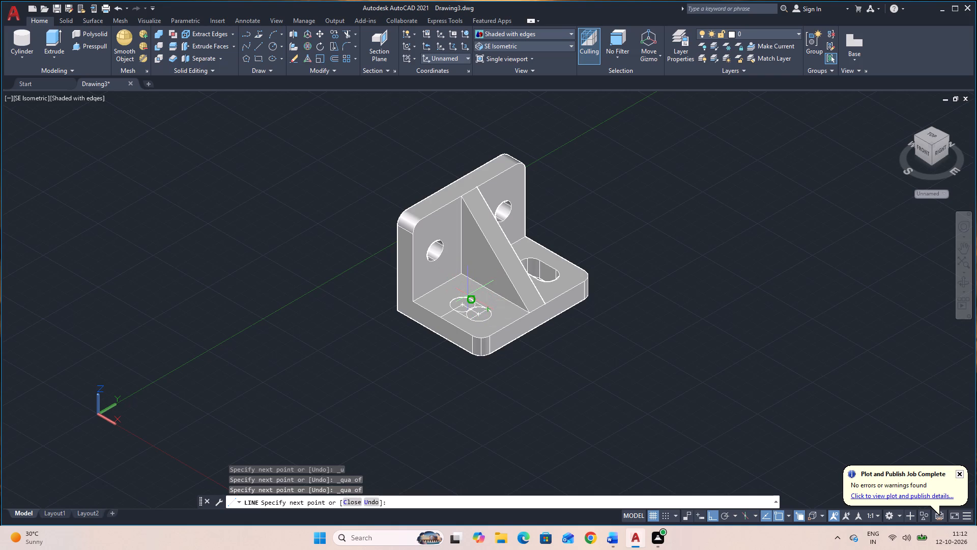
{"action": "right_click", "coordinate": [464, 284], "text": "shift"}
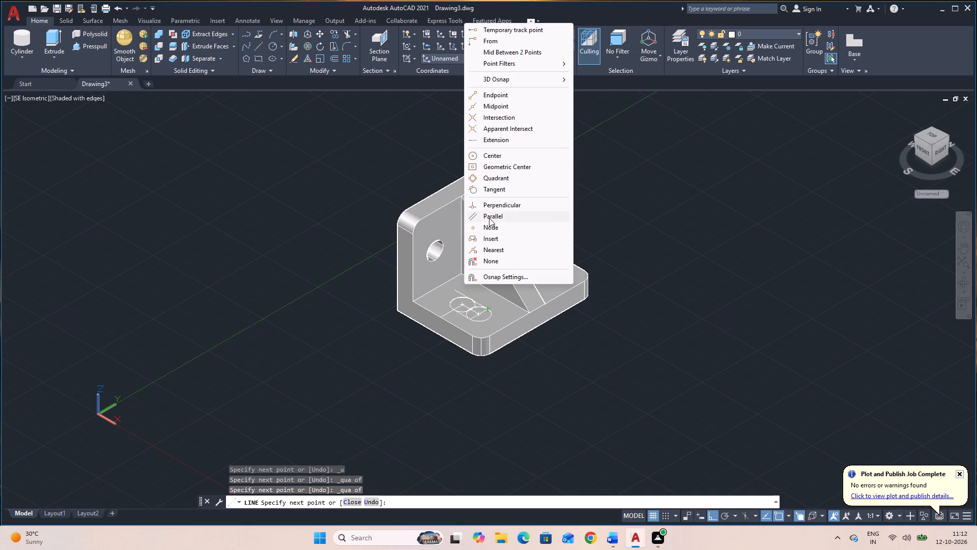
{"action": "left_click", "coordinate": [499, 178]}
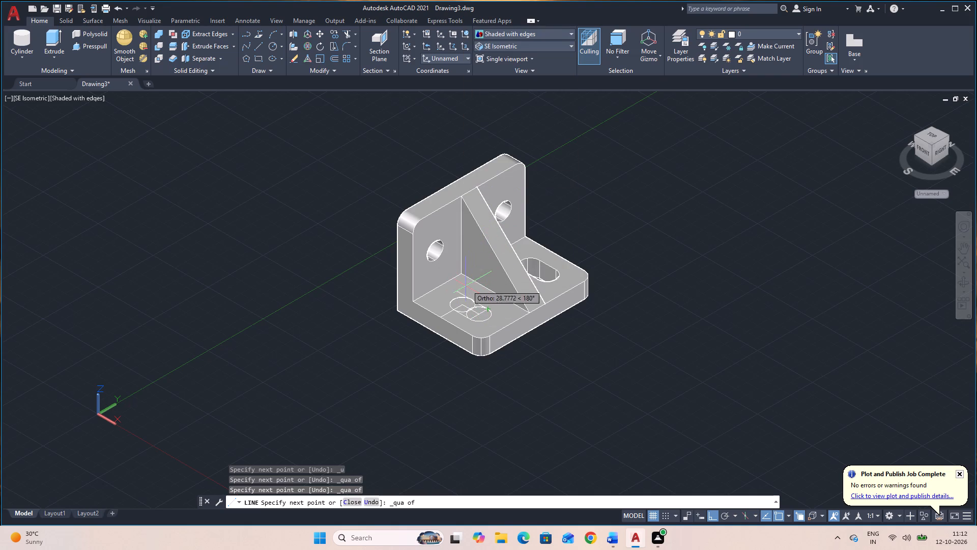
{"action": "left_click", "coordinate": [469, 297]}
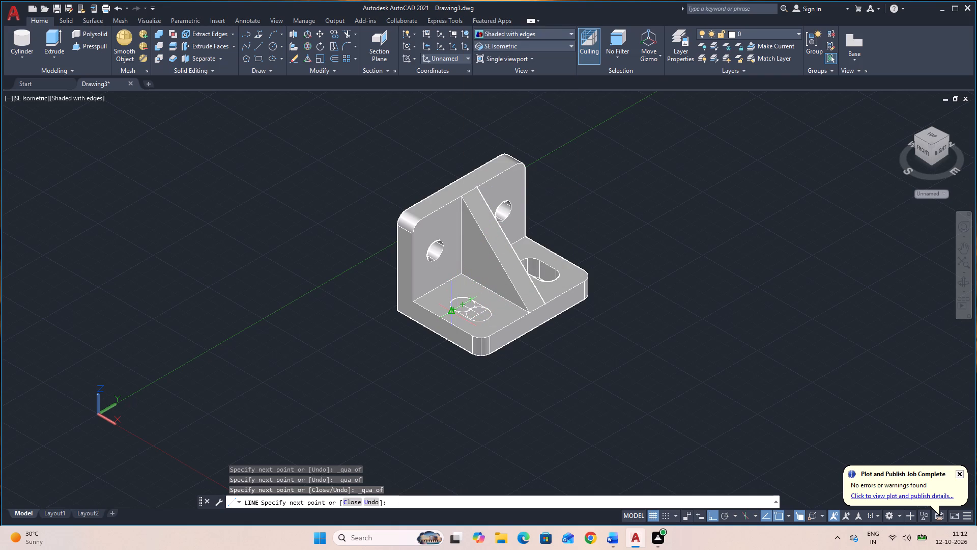
{"action": "right_click", "coordinate": [466, 276], "text": "shift"}
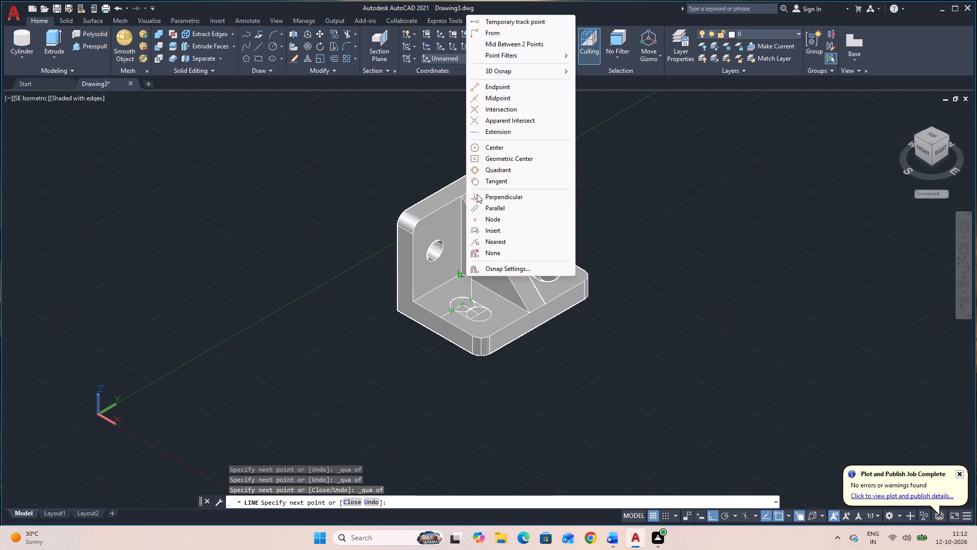
{"action": "left_click", "coordinate": [496, 165]}
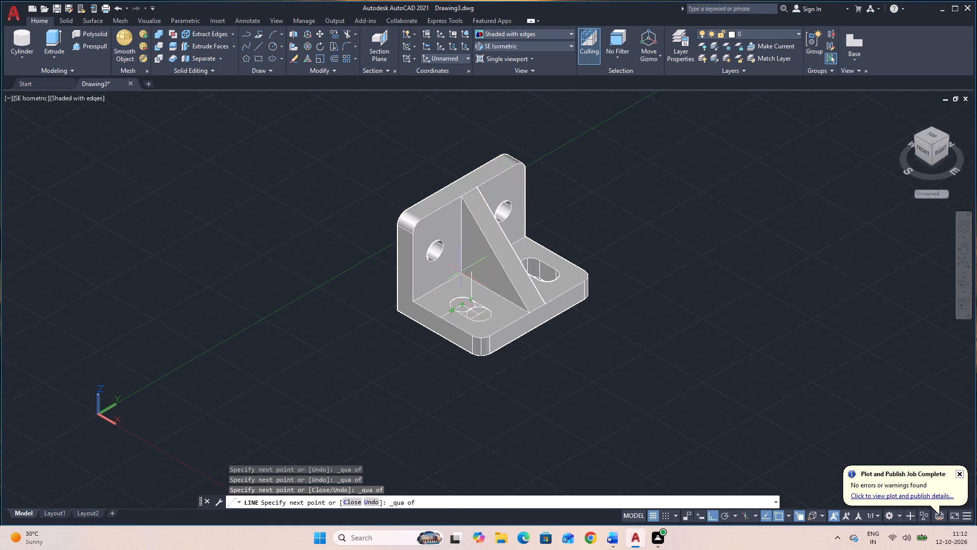
{"action": "scroll", "coordinate": [452, 309], "scroll_direction": "up", "scroll_amount": 3}
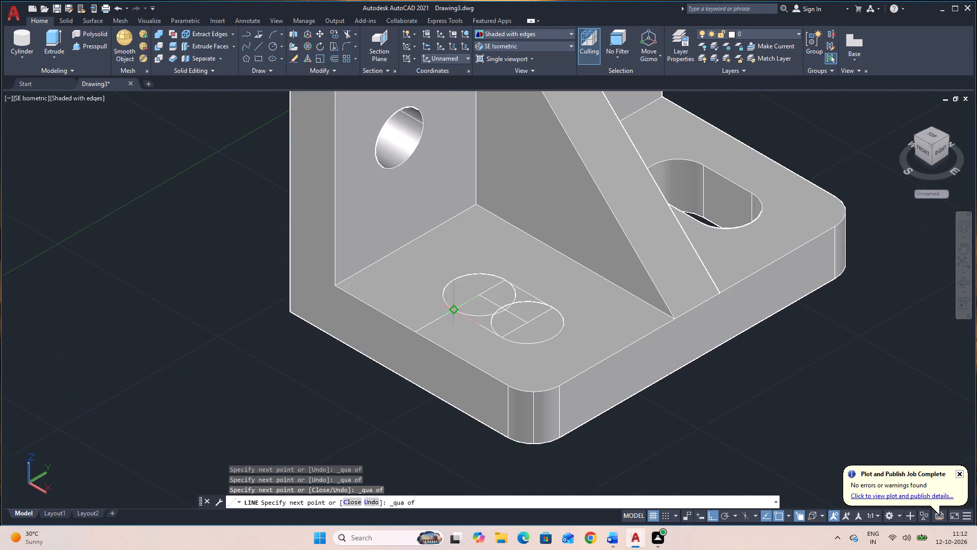
{"action": "left_click", "coordinate": [452, 308]}
{"action": "key", "text": "Escape"}
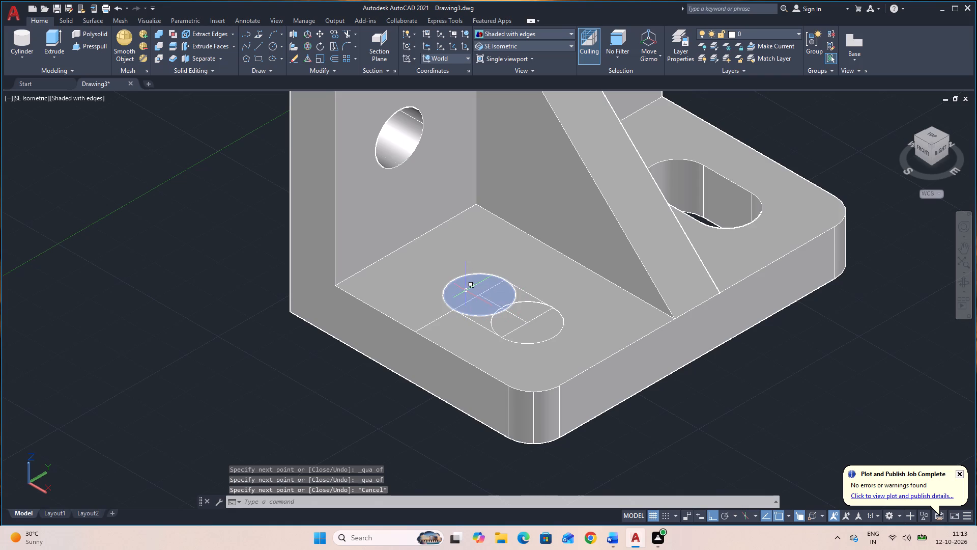
Subtract the two radius-8 cylinders from the bracket solid.
{"action": "left_click", "coordinate": [460, 376]}
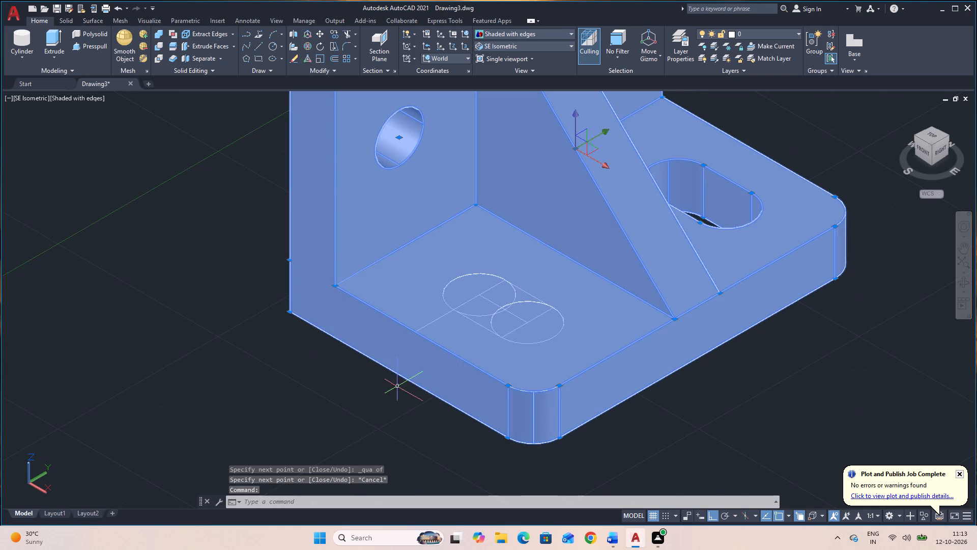
{"action": "key", "text": "Escape"}
{"action": "type", "text": "SU"}
{"action": "key", "text": "space"}
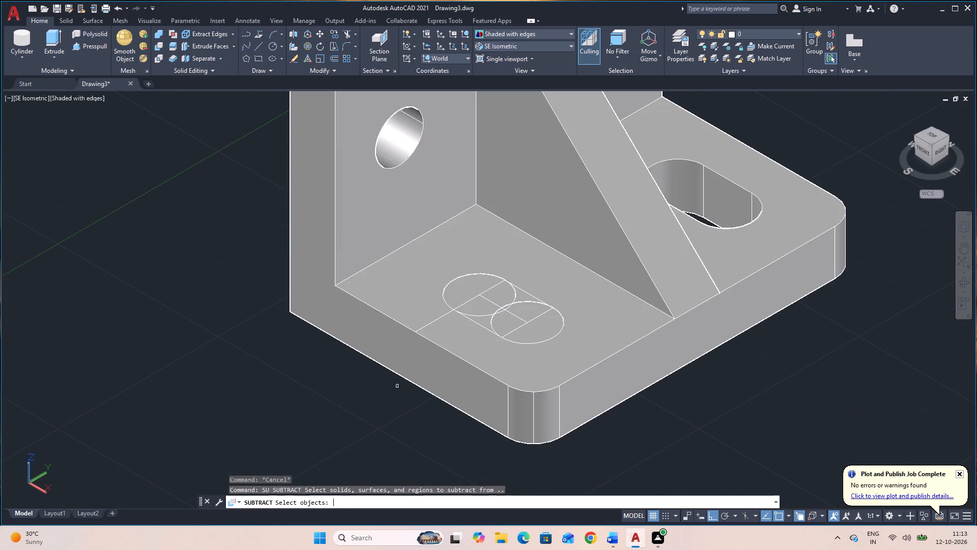
{"action": "left_click", "coordinate": [423, 351]}
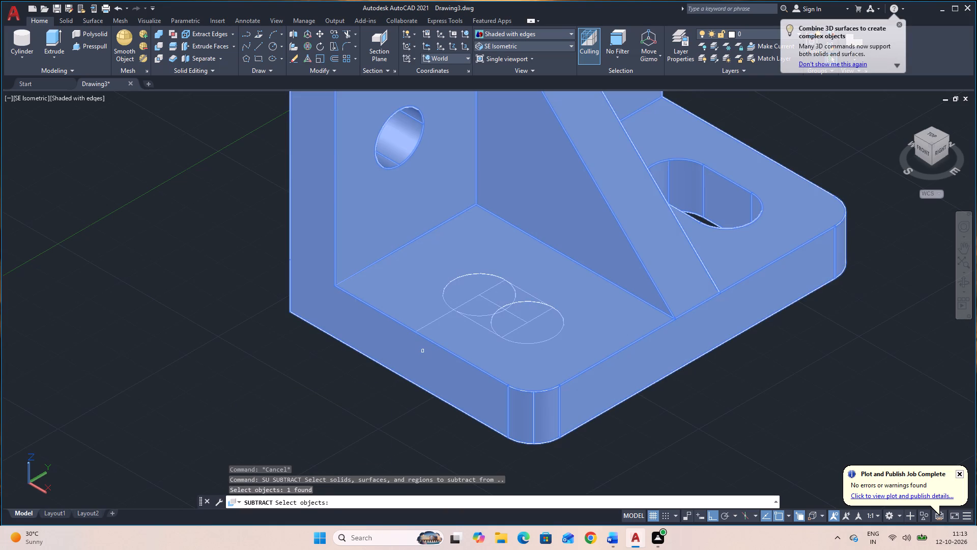
{"action": "key", "text": "Return"}
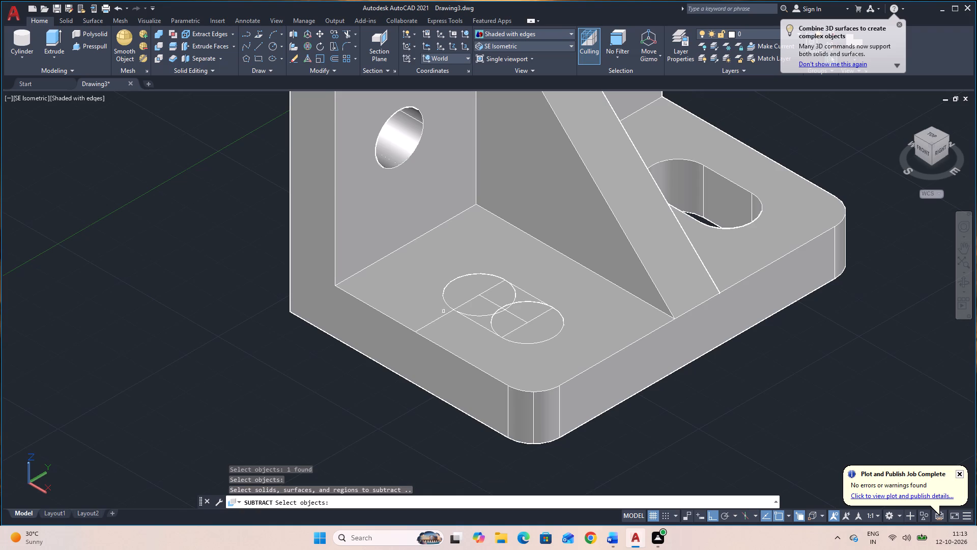
{"action": "left_click", "coordinate": [465, 294]}
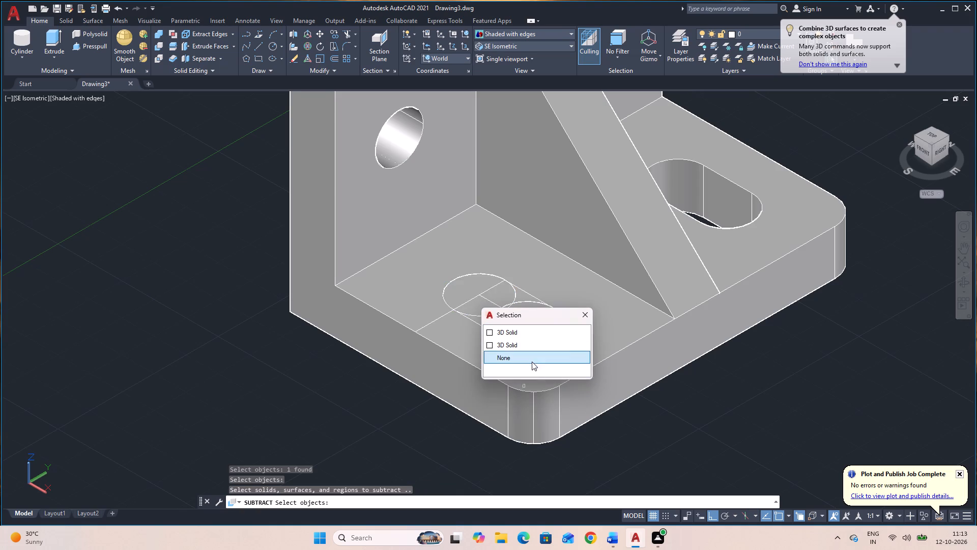
{"action": "left_click", "coordinate": [512, 333]}
{"action": "left_click", "coordinate": [520, 326]}
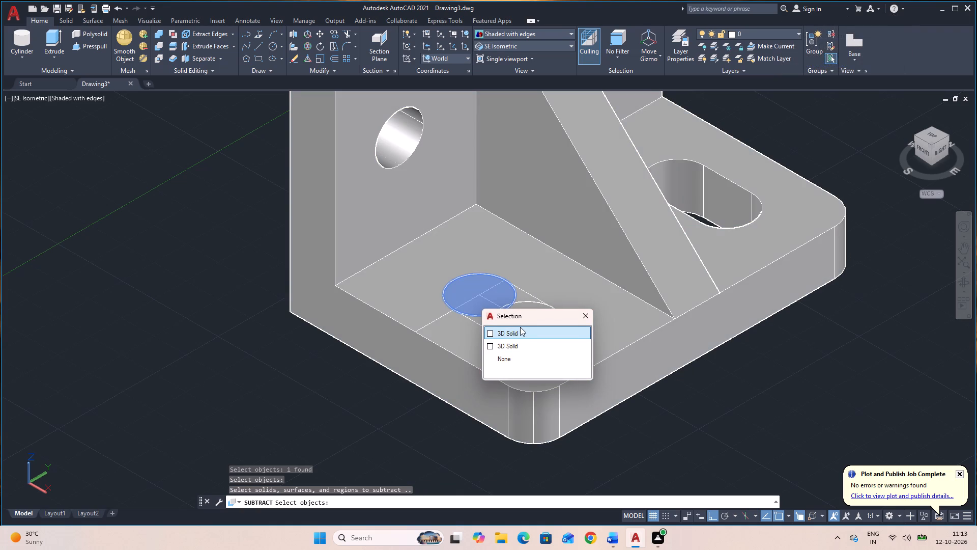
{"action": "left_click", "coordinate": [518, 331]}
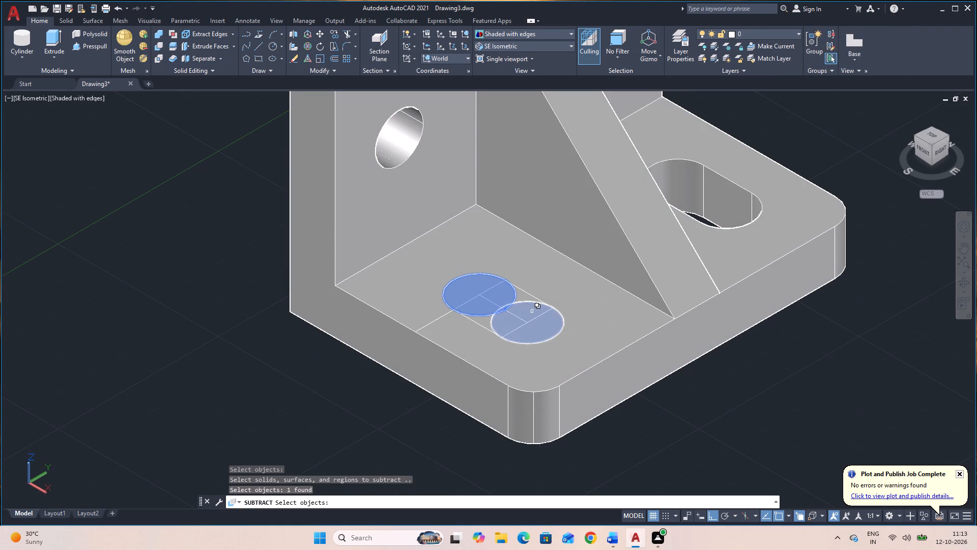
{"action": "left_click", "coordinate": [532, 312]}
{"action": "left_click", "coordinate": [574, 348]}
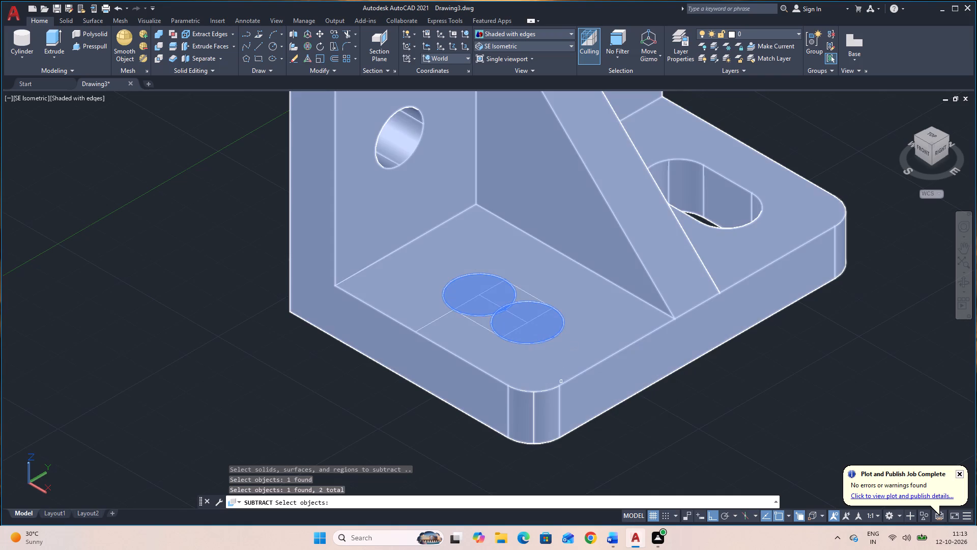
{"action": "key", "text": "Return"}
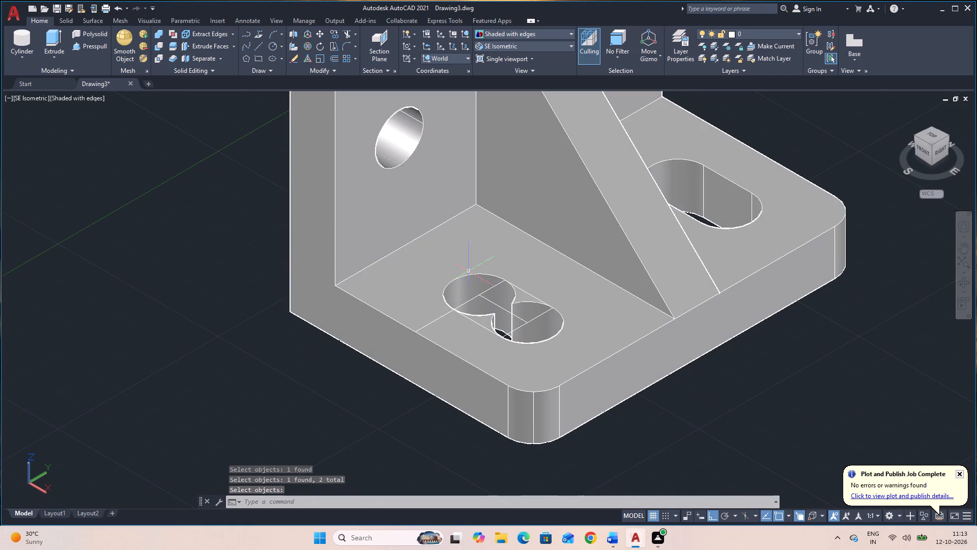
Presspull the two leftover areas inside the slot outline down through the base to complete the second slot.
{"action": "left_click", "coordinate": [98, 47]}
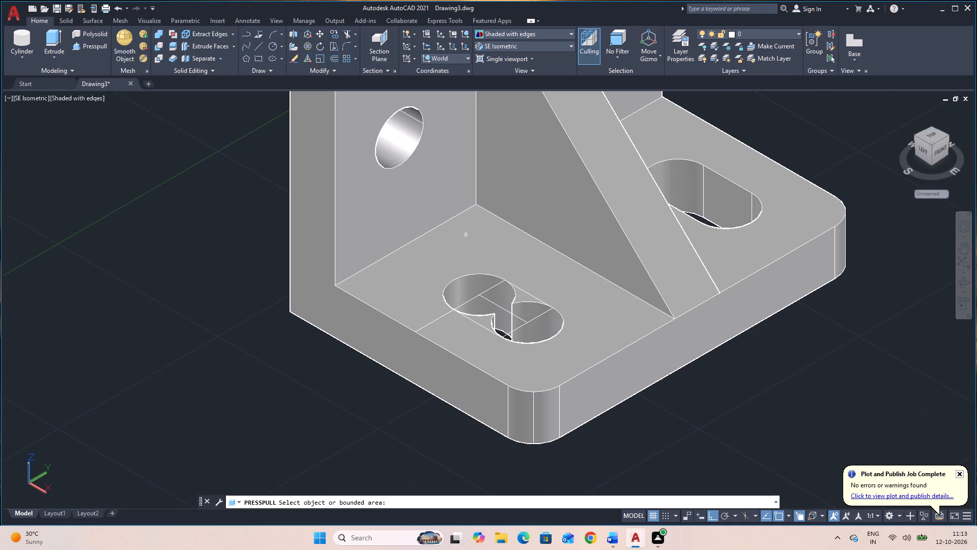
{"action": "left_click", "coordinate": [521, 297]}
{"action": "left_click", "coordinate": [485, 457]}
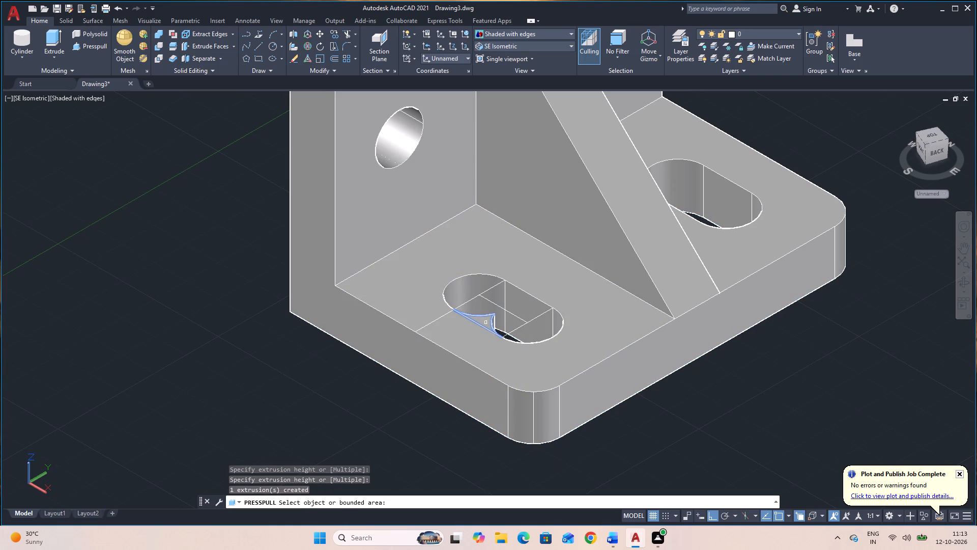
{"action": "left_click", "coordinate": [487, 323]}
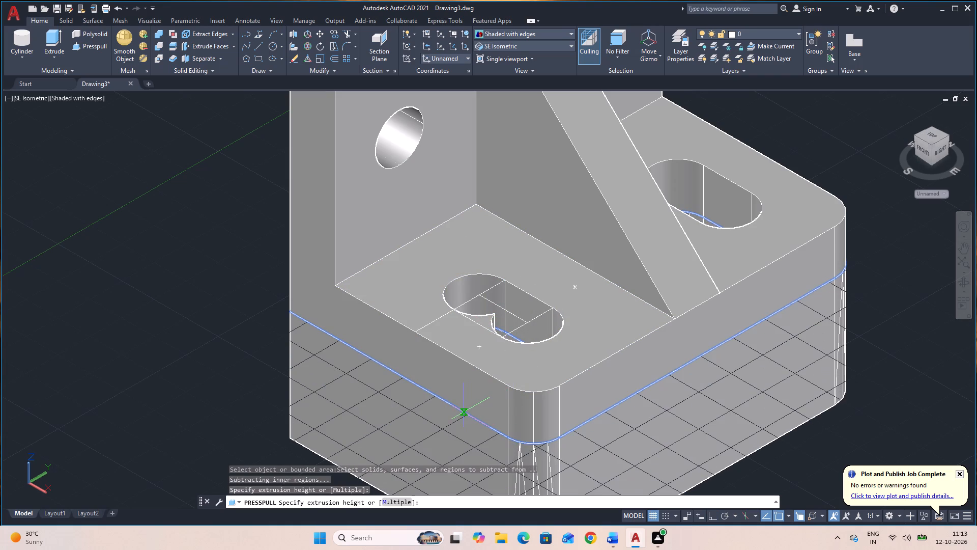
{"action": "key", "text": "Escape"}
{"action": "left_click", "coordinate": [482, 321]}
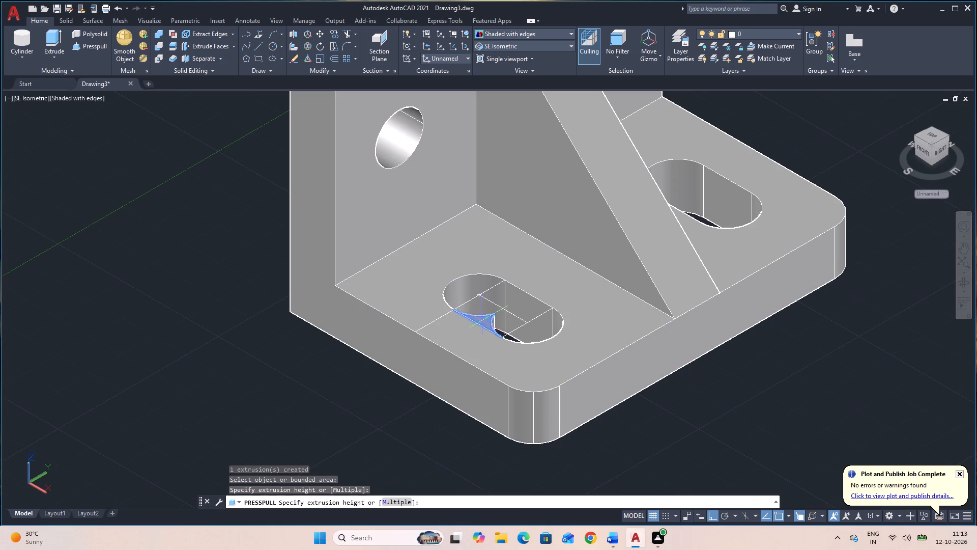
{"action": "left_click", "coordinate": [472, 463]}
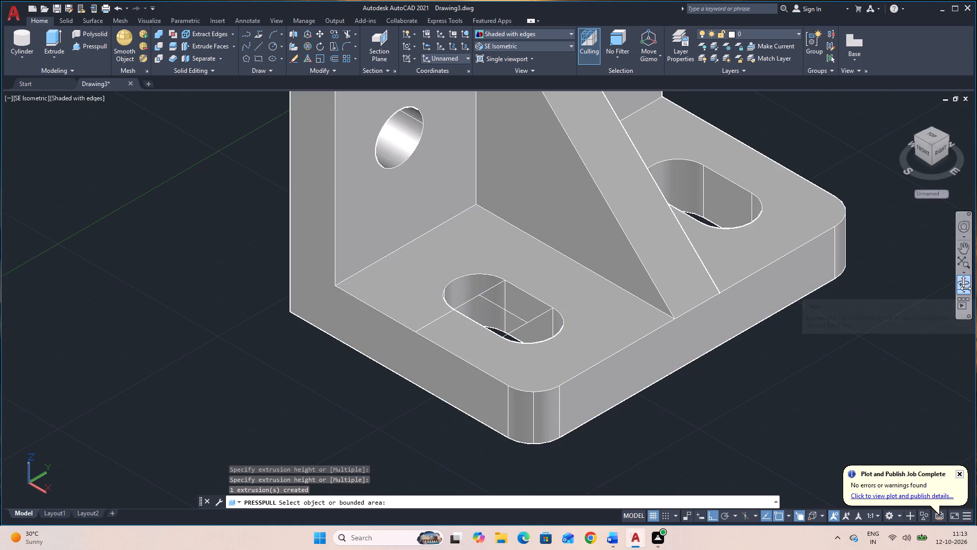
Move the bracket solid away from the leftover construction lines, using its lower back corner as base point.
{"action": "left_click", "coordinate": [527, 45]}
{"action": "left_click", "coordinate": [517, 126]}
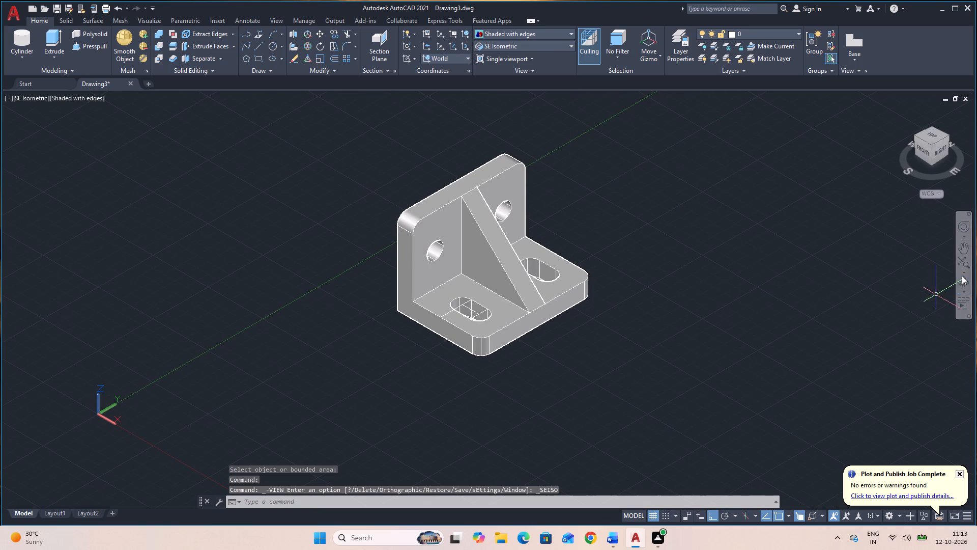
{"action": "left_click", "coordinate": [963, 276]}
{"action": "left_click_drag", "start_coordinate": [783, 234], "coordinate": [703, 321]}
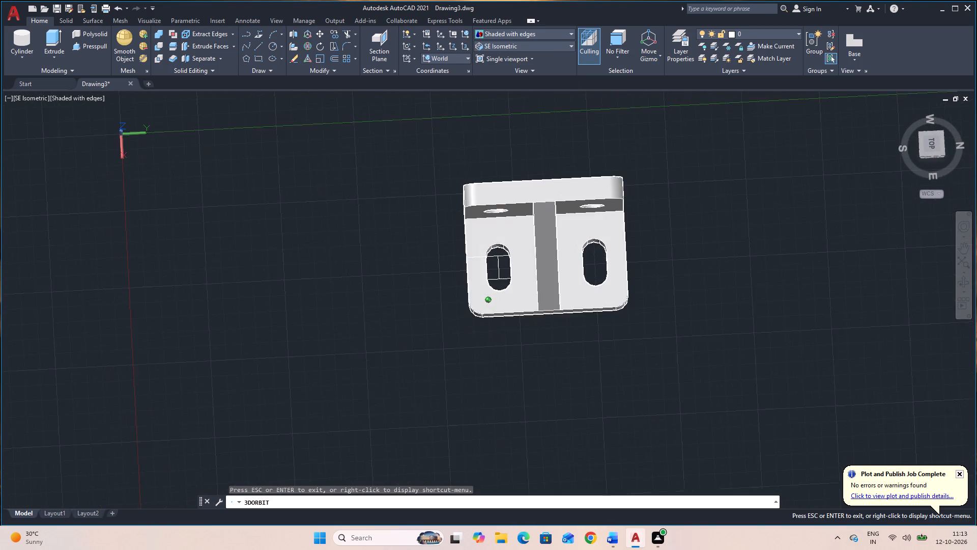
{"action": "left_click_drag", "start_coordinate": [703, 321], "coordinate": [732, 210]}
{"action": "key", "text": "Escape"}
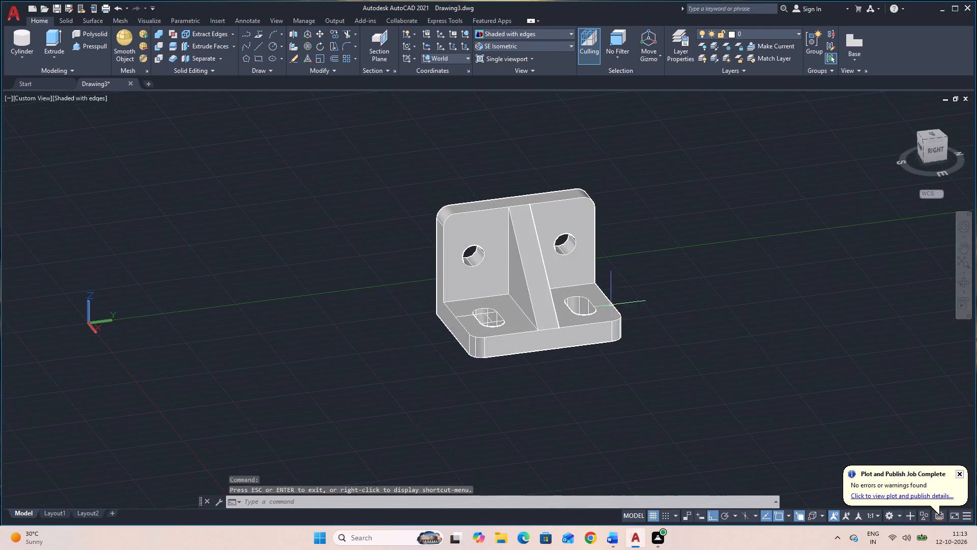
{"action": "left_click", "coordinate": [608, 330]}
{"action": "type", "text": "M"}
{"action": "key", "text": "space"}
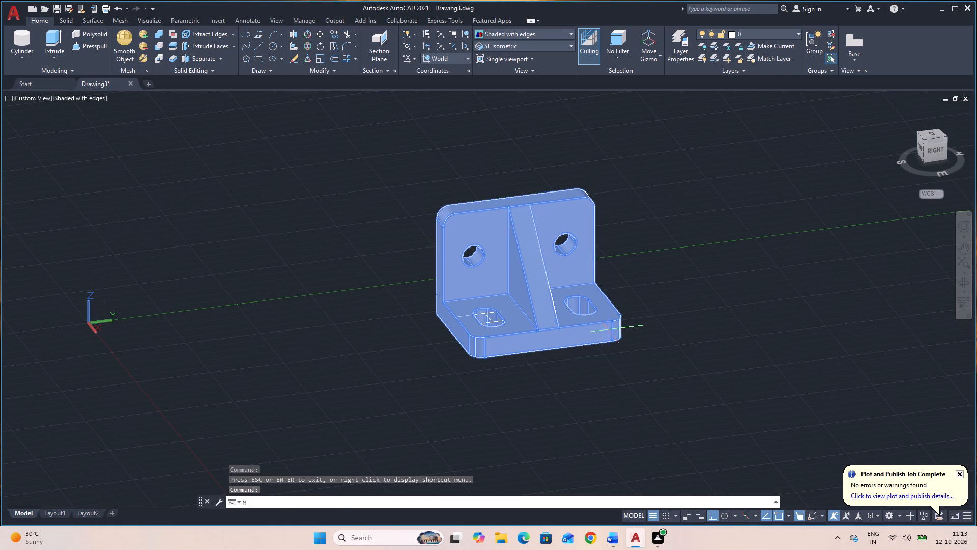
{"action": "left_click", "coordinate": [437, 316]}
{"action": "left_click", "coordinate": [660, 327]}
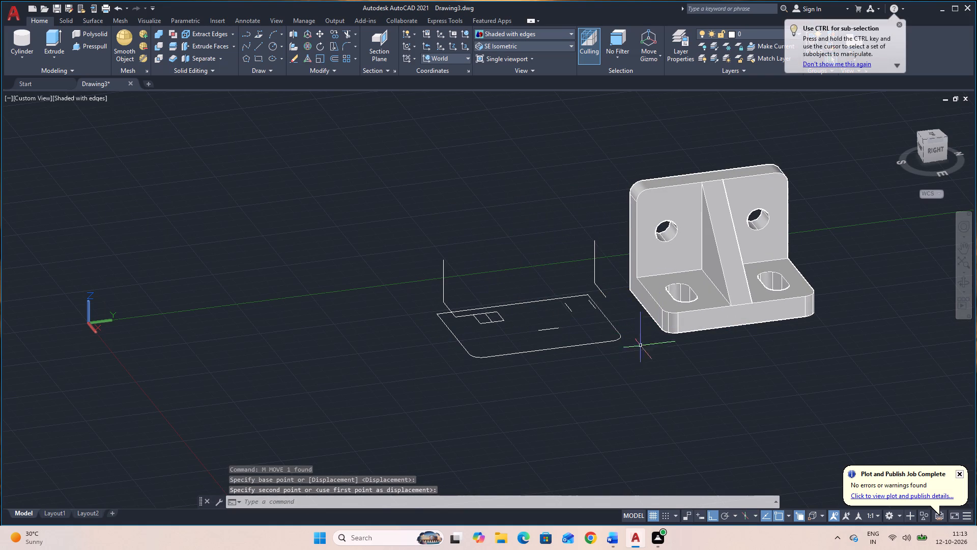
Delete all the leftover construction lines and outlines, keeping the bracket solid out of the selection.
{"action": "left_click", "coordinate": [644, 350]}
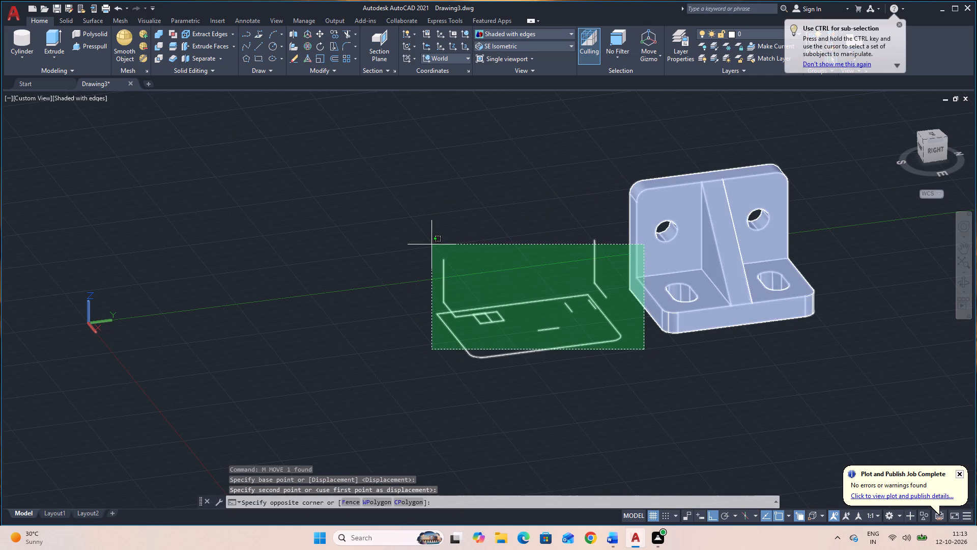
{"action": "left_click", "coordinate": [432, 245]}
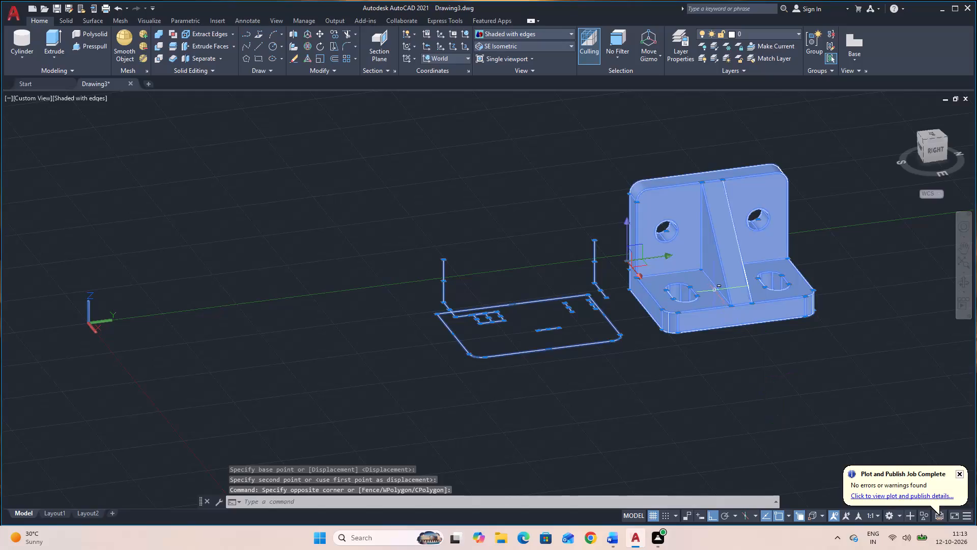
{"action": "left_click", "coordinate": [714, 292], "text": "shift"}
{"action": "key", "text": "Delete"}
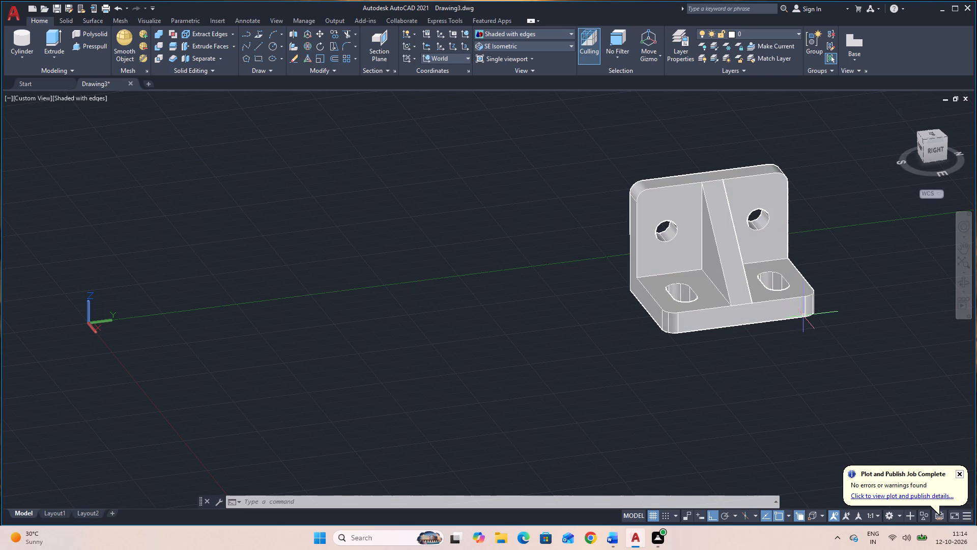
Save the drawing in Documents under the name 22 3D.
{"action": "middle_click_drag", "start_coordinate": [839, 255], "coordinate": [619, 316]}
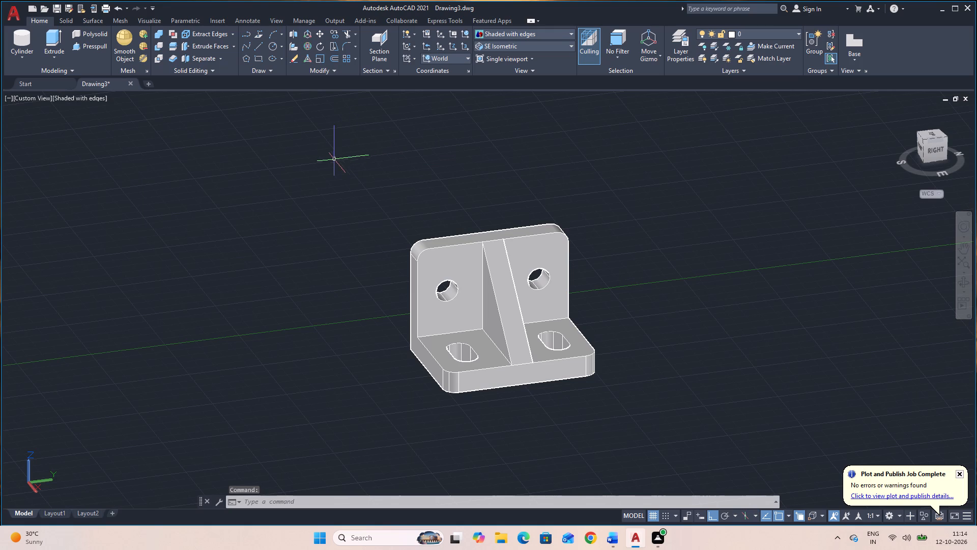
{"action": "key", "text": "ctrl+s"}
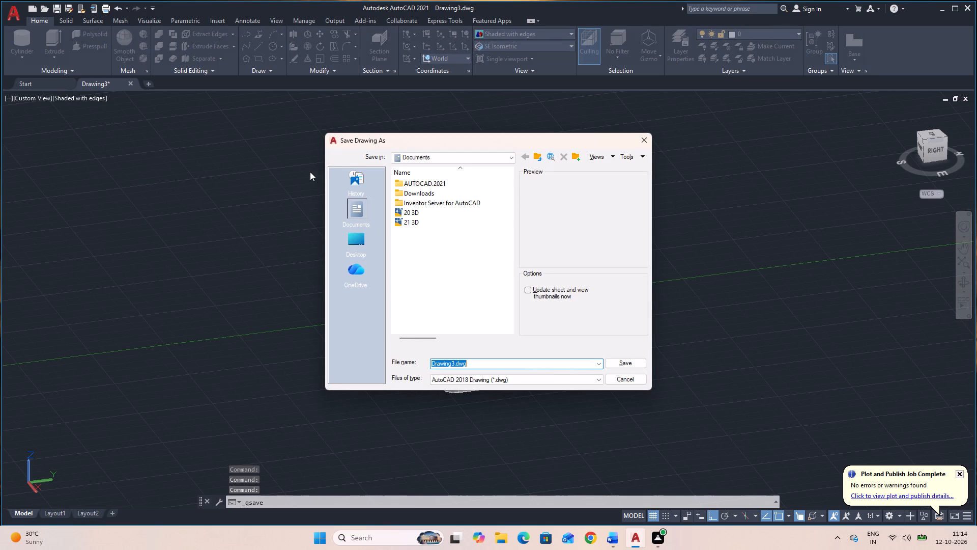
{"action": "type", "text": "22"}
{"action": "key", "text": "space"}
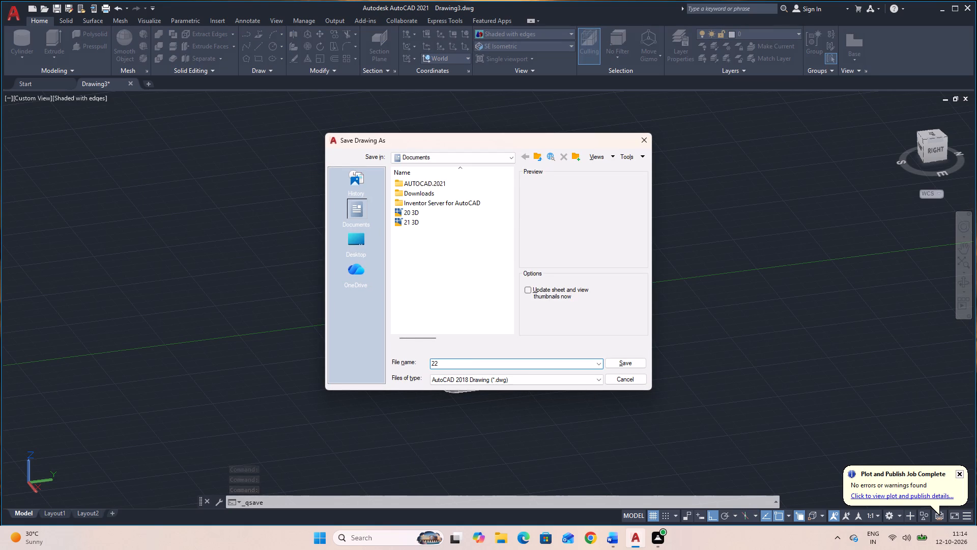
{"action": "type", "text": "3D"}
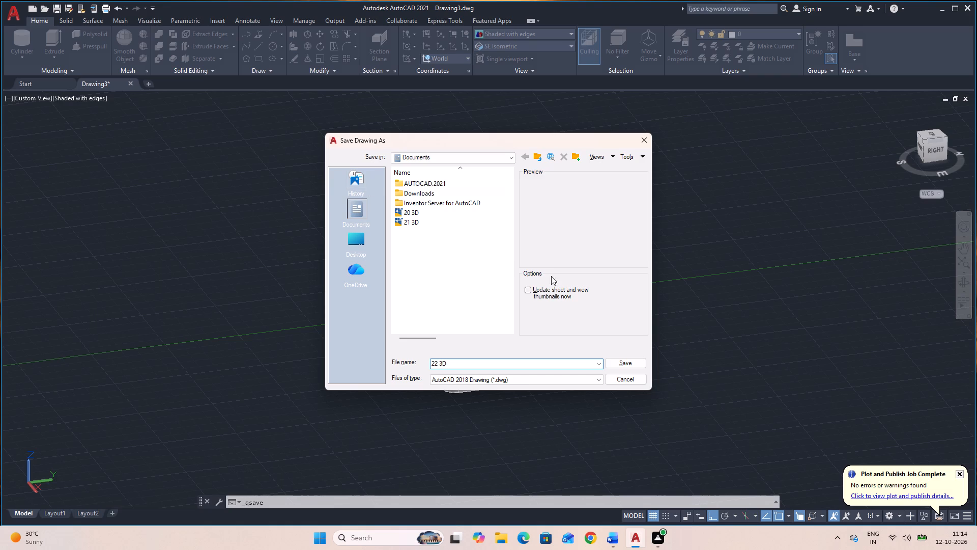
{"action": "left_click", "coordinate": [628, 362]}
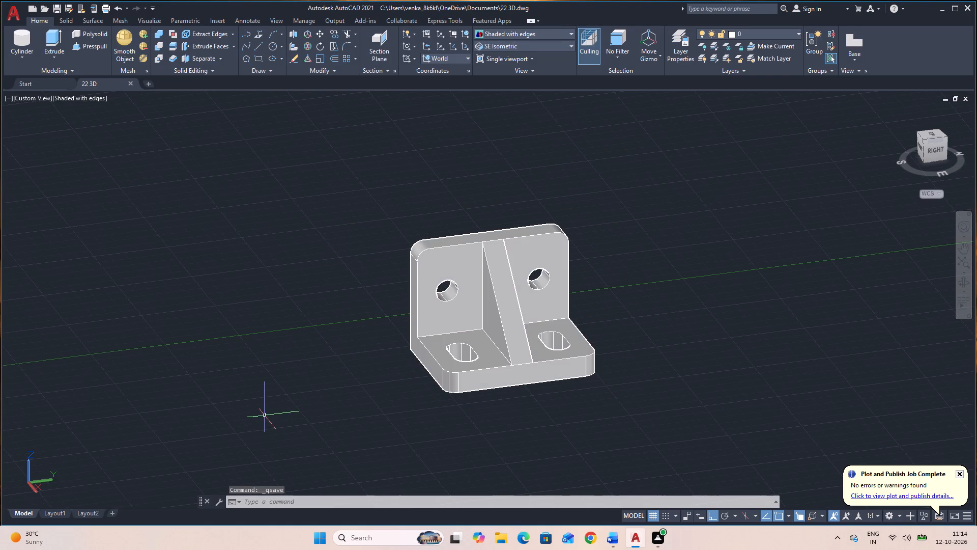
Delete the existing viewport from Layout1.
{"action": "left_click", "coordinate": [51, 514]}
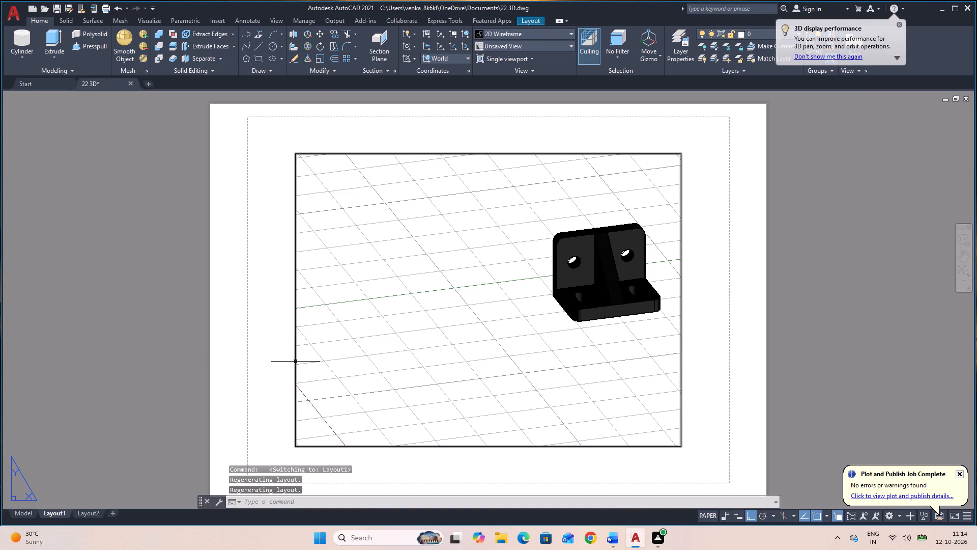
{"action": "left_click", "coordinate": [296, 362]}
{"action": "key", "text": "Delete"}
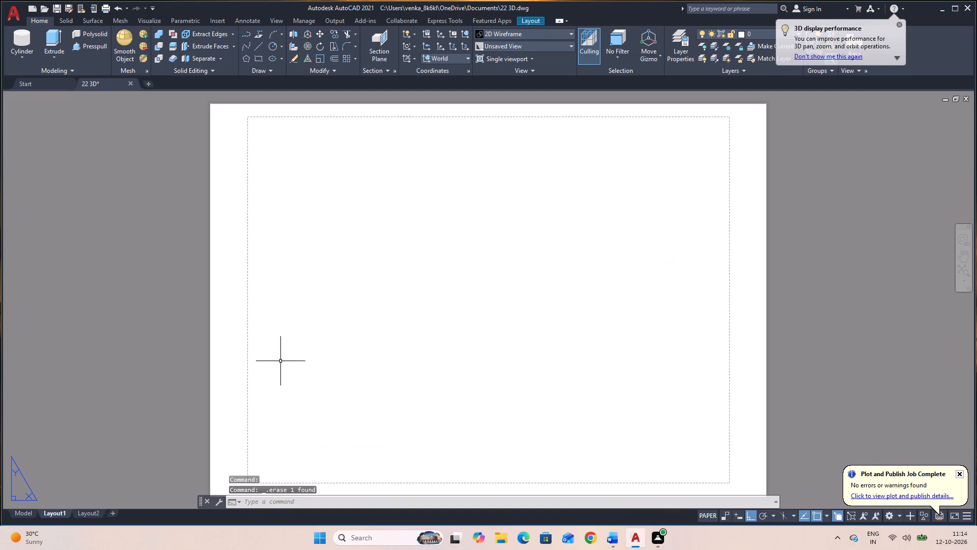
Create a 1:1 base view of the model-space bracket on Layout1, placing its side profile in the sheet's upper-right area.
{"action": "left_click", "coordinate": [30, 511]}
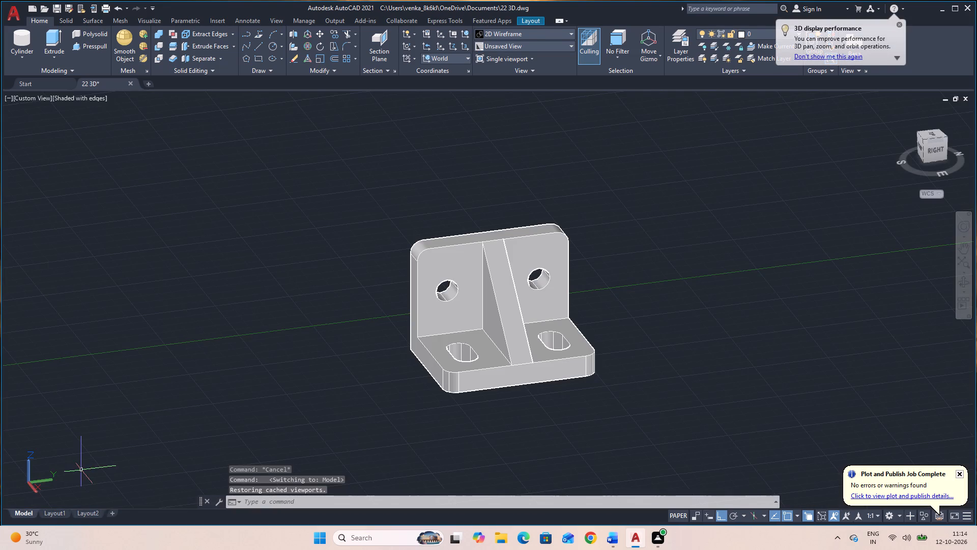
{"action": "left_click", "coordinate": [863, 46]}
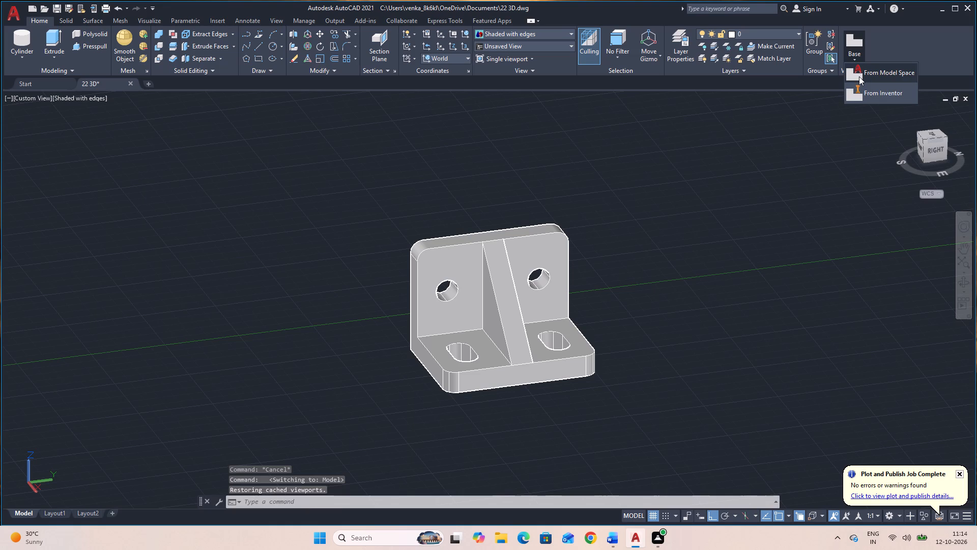
{"action": "left_click", "coordinate": [859, 76]}
{"action": "left_click", "coordinate": [527, 287]}
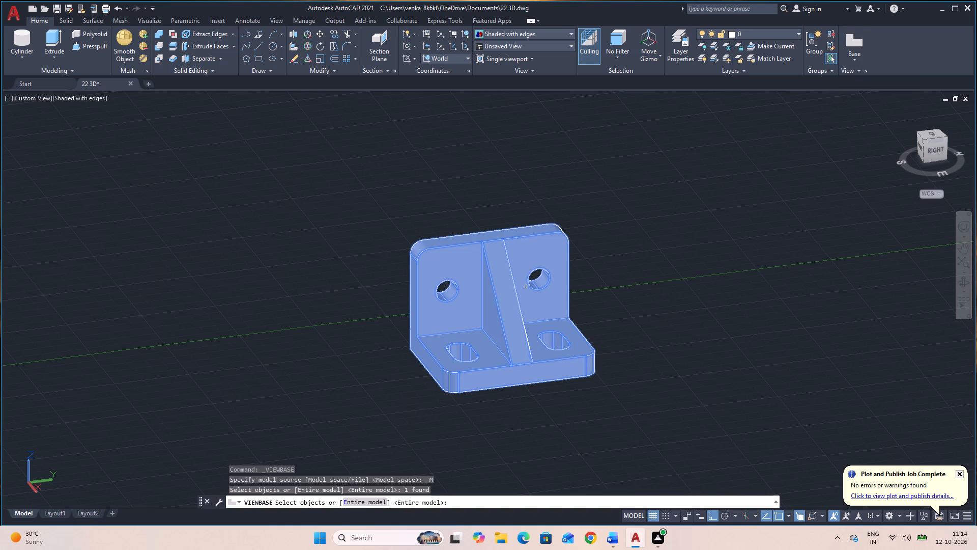
{"action": "key", "text": "Return"}
{"action": "key", "text": "Return"}
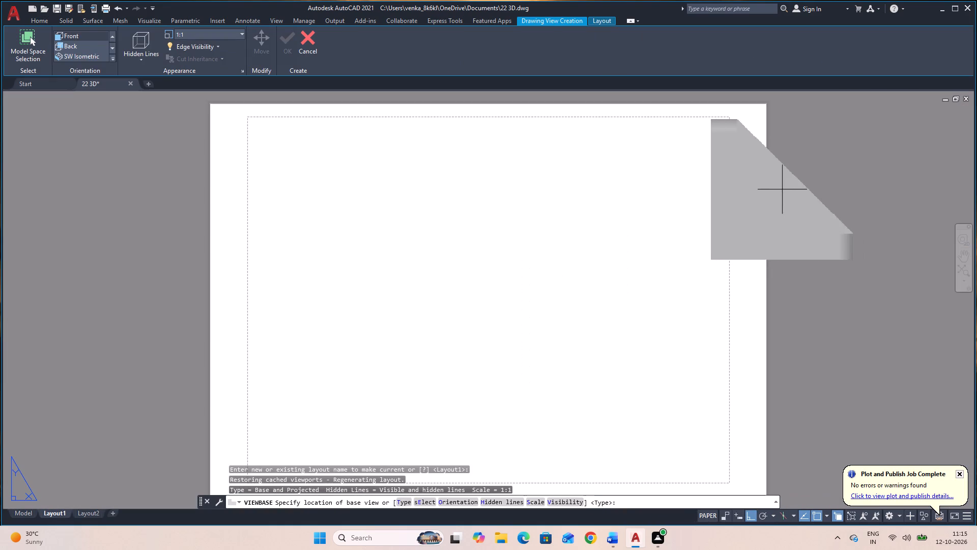
{"action": "left_click", "coordinate": [640, 208]}
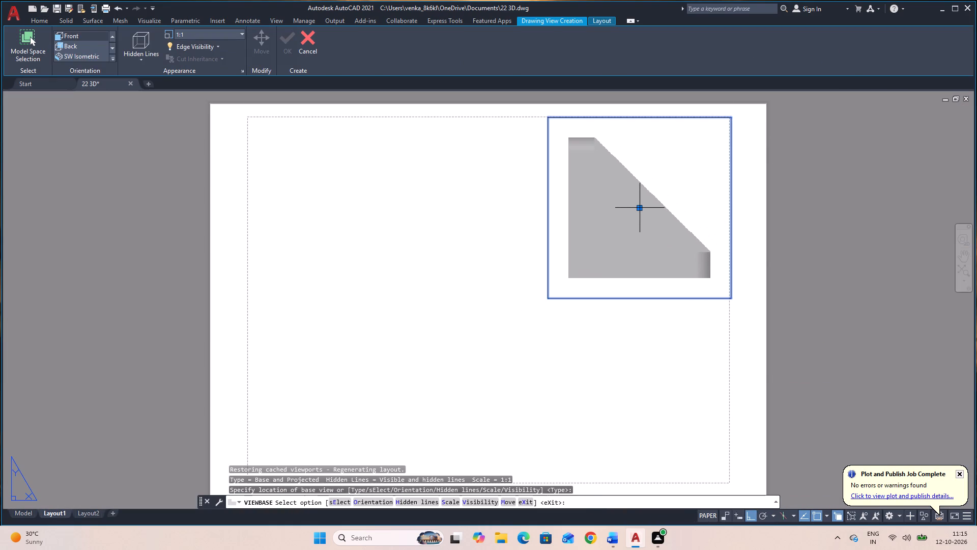
{"action": "key", "text": "Return"}
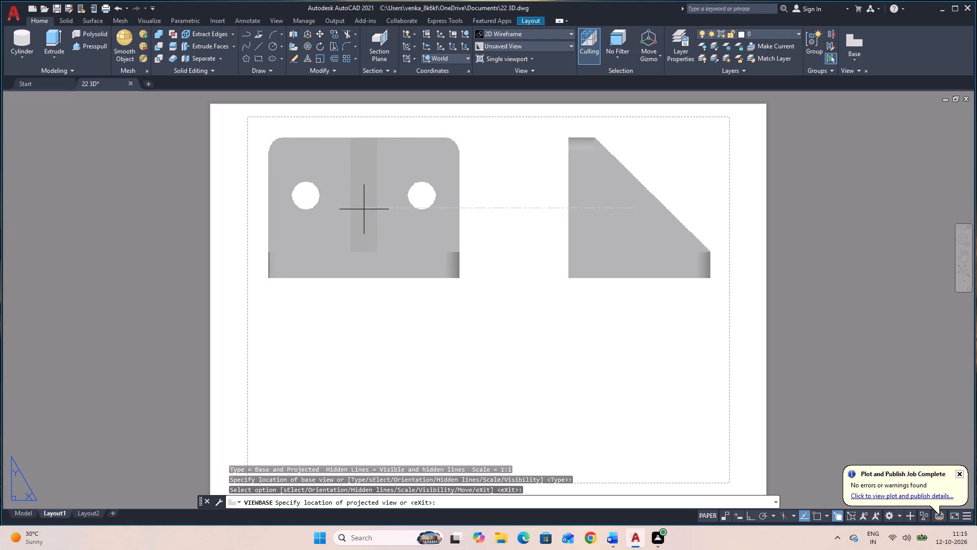
Add three projected views: the plate face beside the base view, an isometric at the sheet's lower left, and the top view below the base.
{"action": "left_click", "coordinate": [364, 209]}
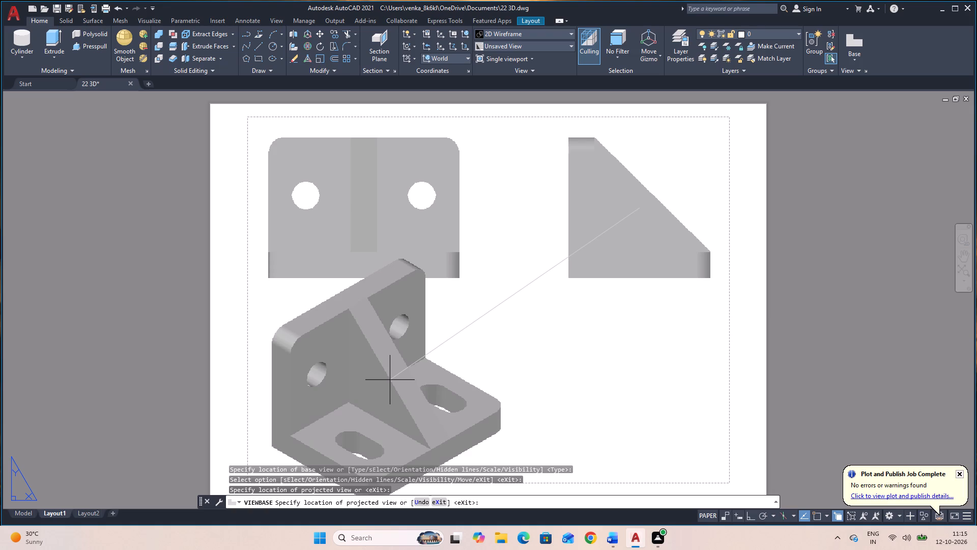
{"action": "left_click", "coordinate": [390, 380]}
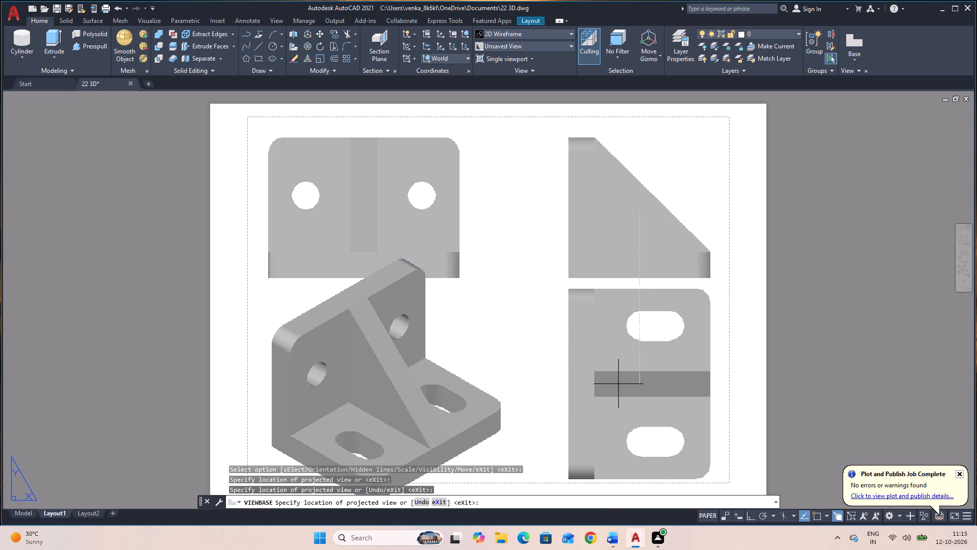
{"action": "left_click", "coordinate": [619, 384]}
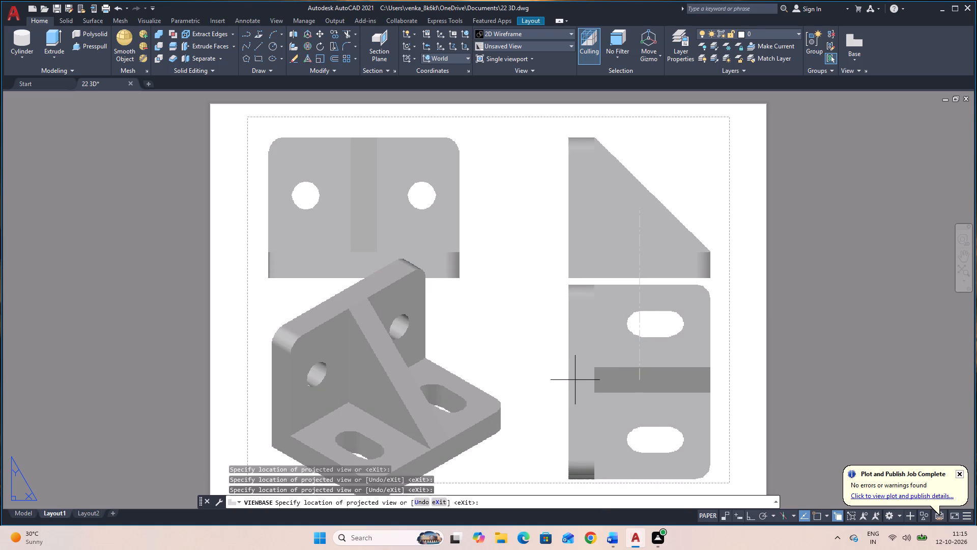
{"action": "key", "text": "Return"}
Set the isometric view's display style to Shaded with visible lines.
{"action": "double_click", "coordinate": [384, 391]}
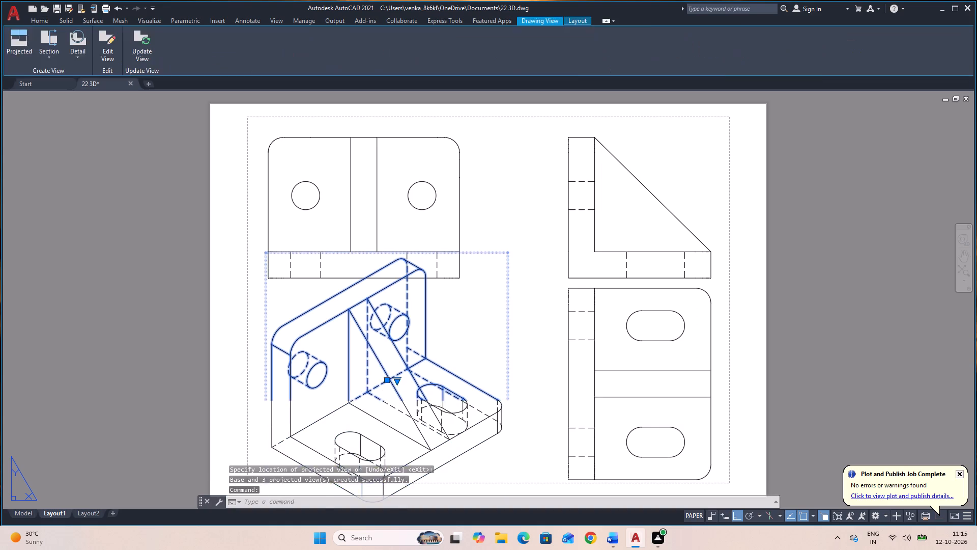
{"action": "left_click", "coordinate": [76, 57]}
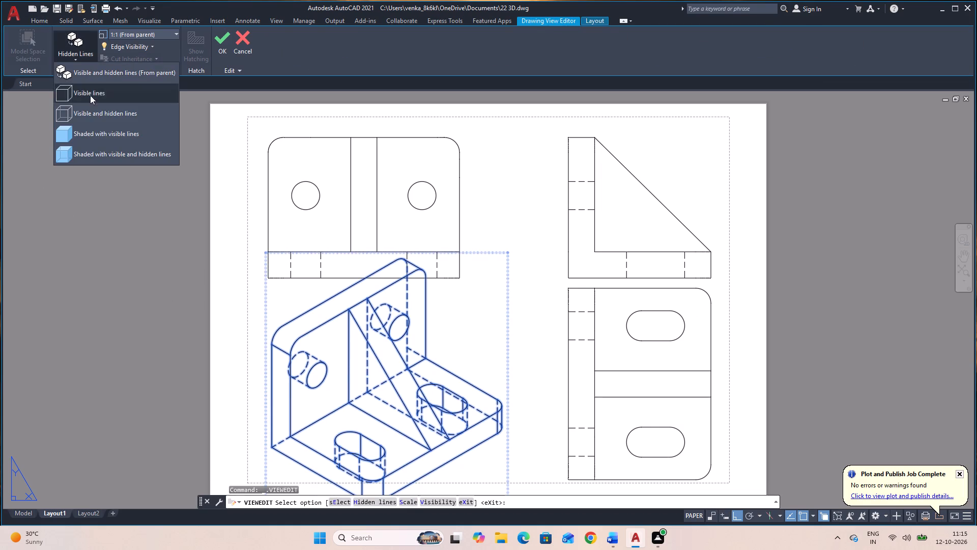
{"action": "left_click", "coordinate": [107, 137]}
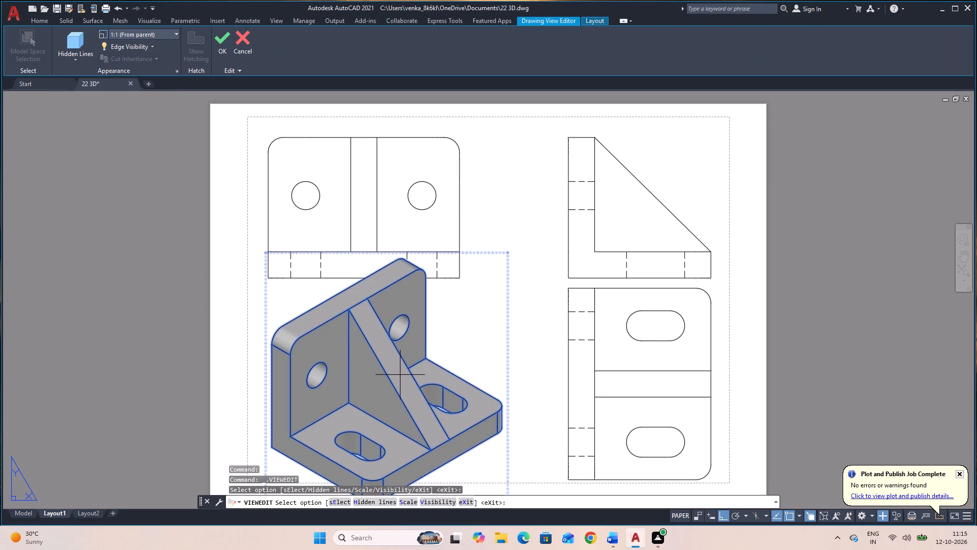
{"action": "left_click", "coordinate": [399, 378]}
{"action": "key", "text": "Escape"}
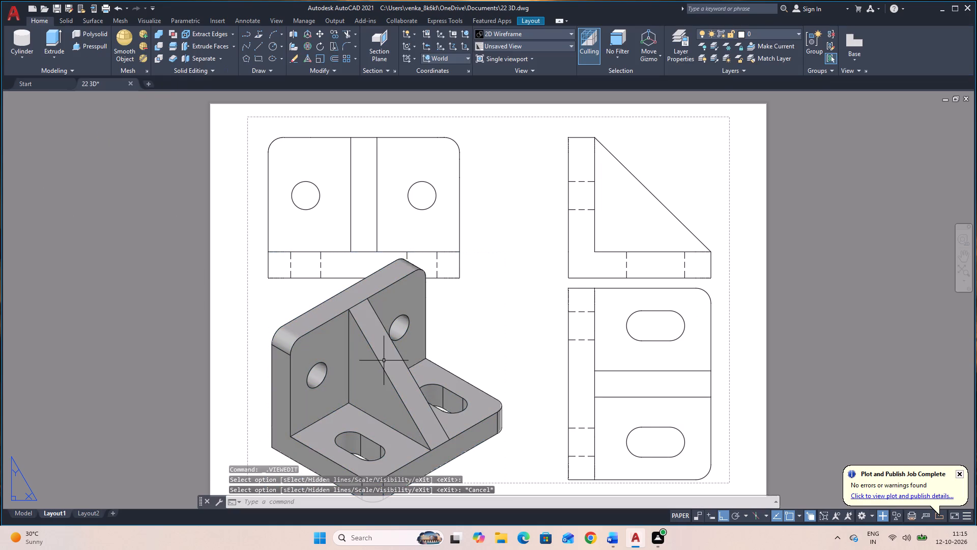
Set the isometric view's scale to 1:2.
{"action": "left_click", "coordinate": [384, 361]}
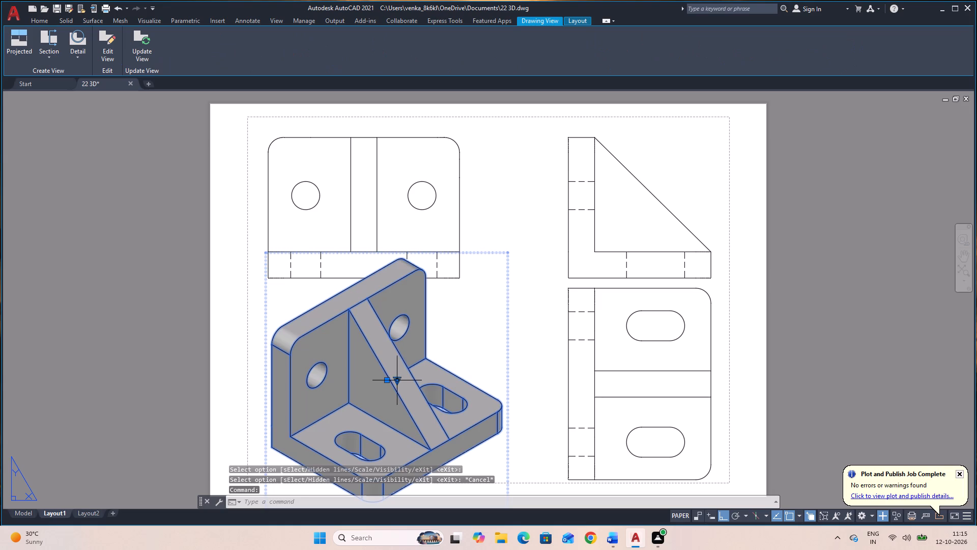
{"action": "left_click", "coordinate": [397, 381]}
{"action": "left_click", "coordinate": [445, 208]}
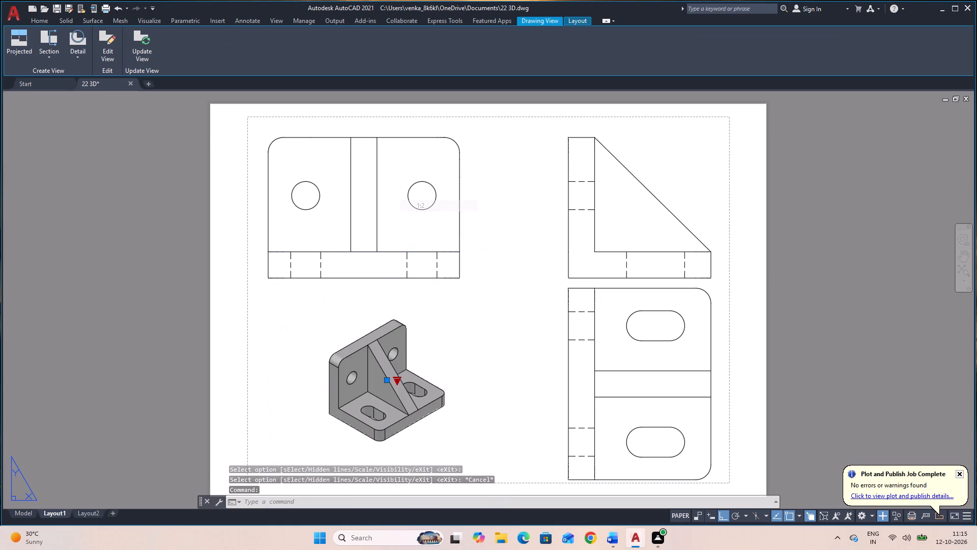
Try the top view at 1:2 and back at 1:1 scale, then settle on 1:2.
{"action": "left_click", "coordinate": [604, 396]}
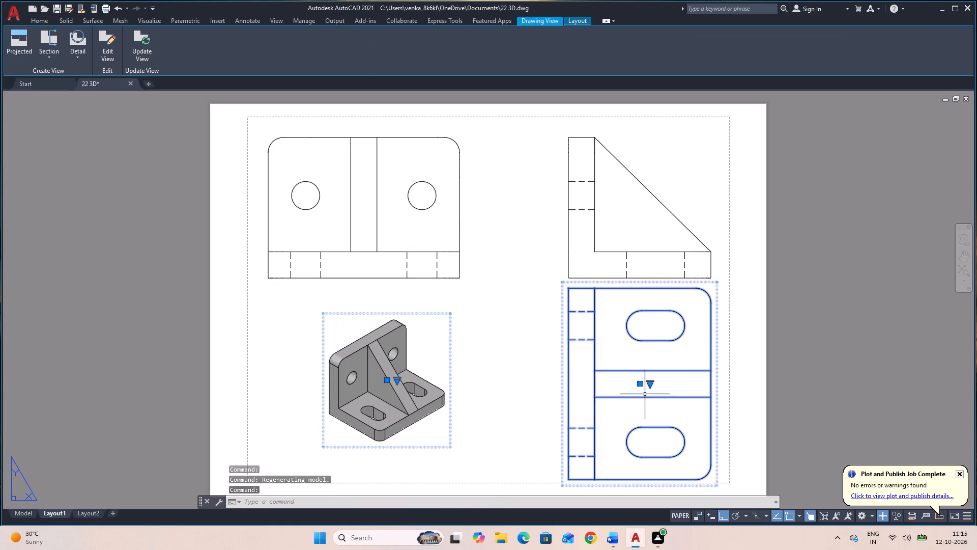
{"action": "left_click", "coordinate": [651, 384]}
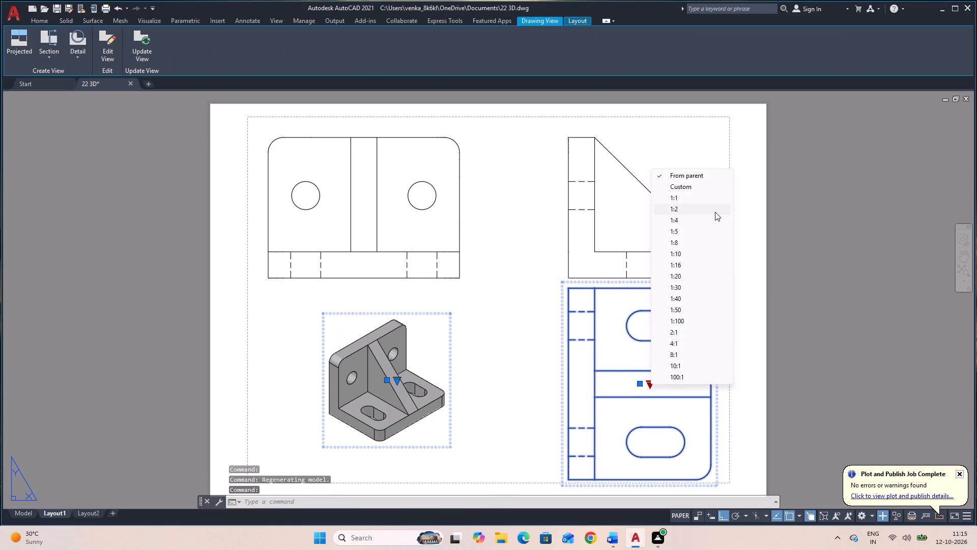
{"action": "left_click", "coordinate": [715, 211]}
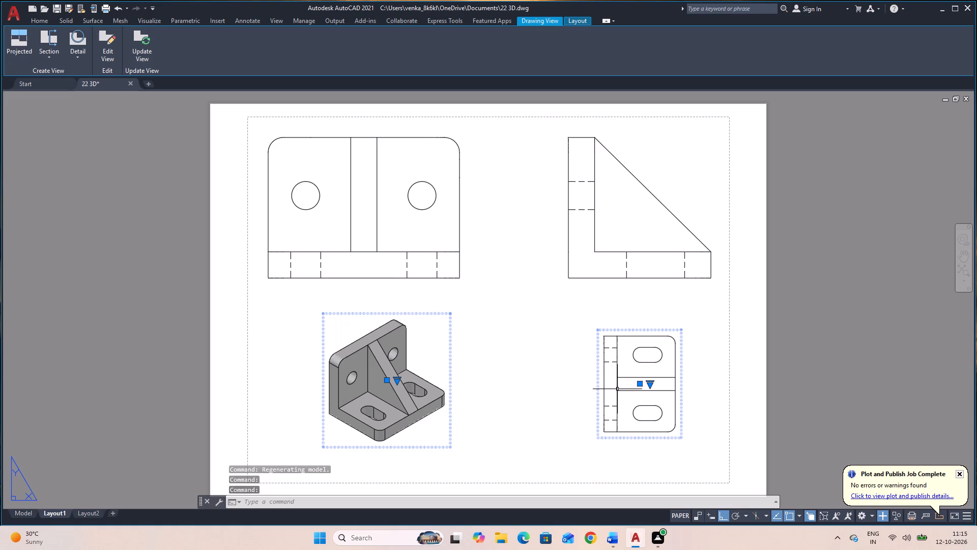
{"action": "left_click", "coordinate": [651, 384]}
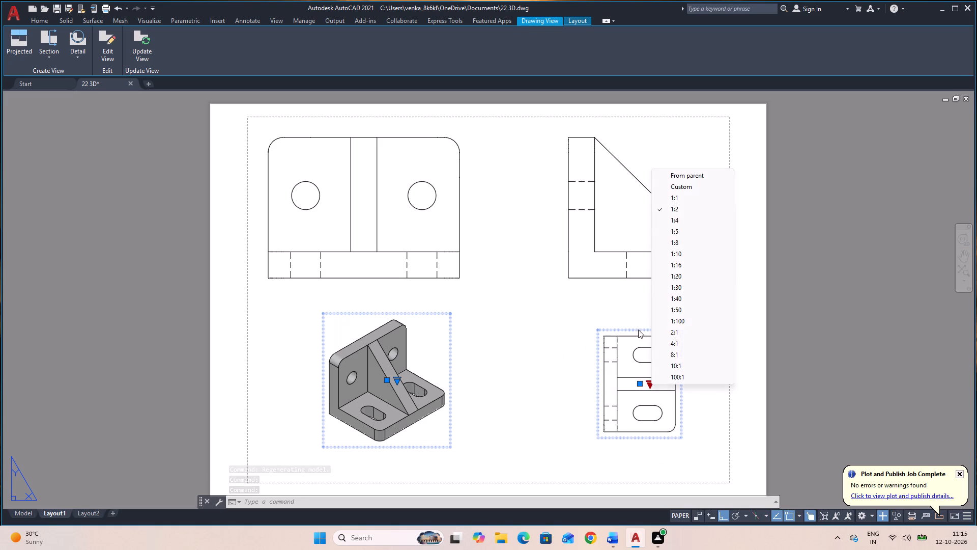
{"action": "left_click", "coordinate": [679, 198]}
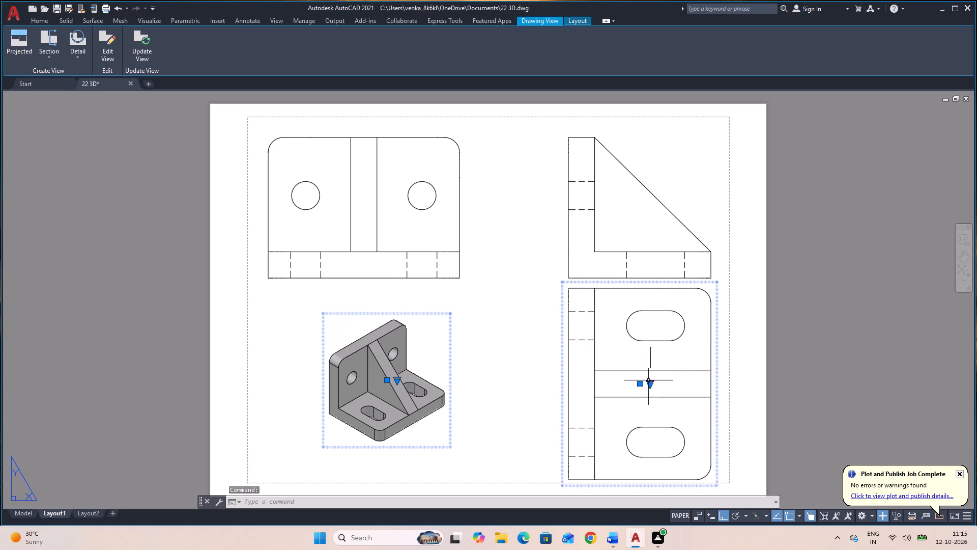
{"action": "left_click", "coordinate": [651, 386]}
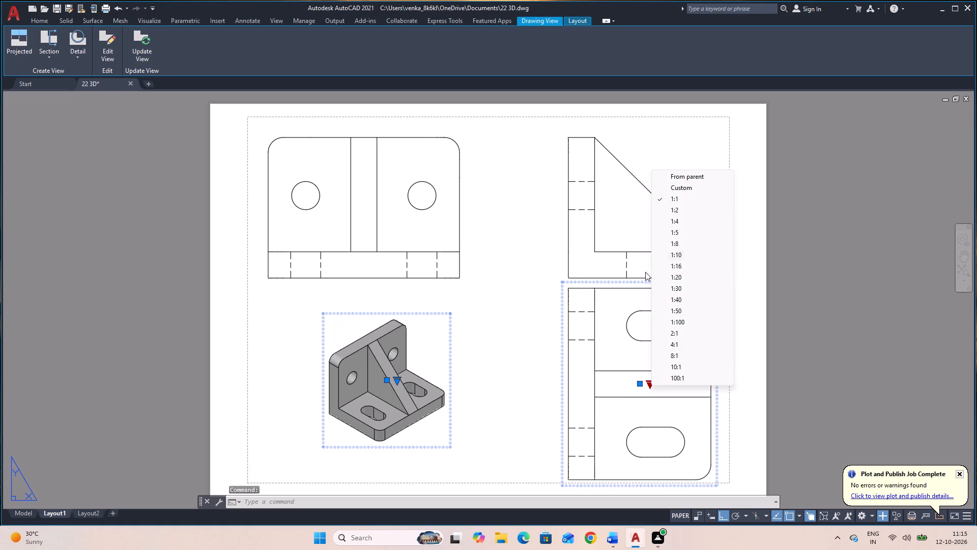
{"action": "left_click", "coordinate": [679, 211]}
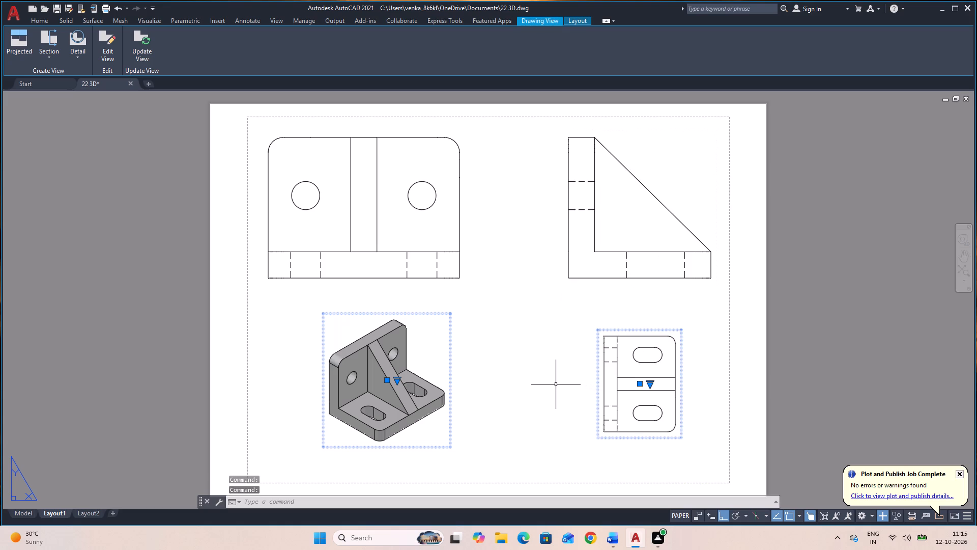
{"action": "key", "text": "Escape"}
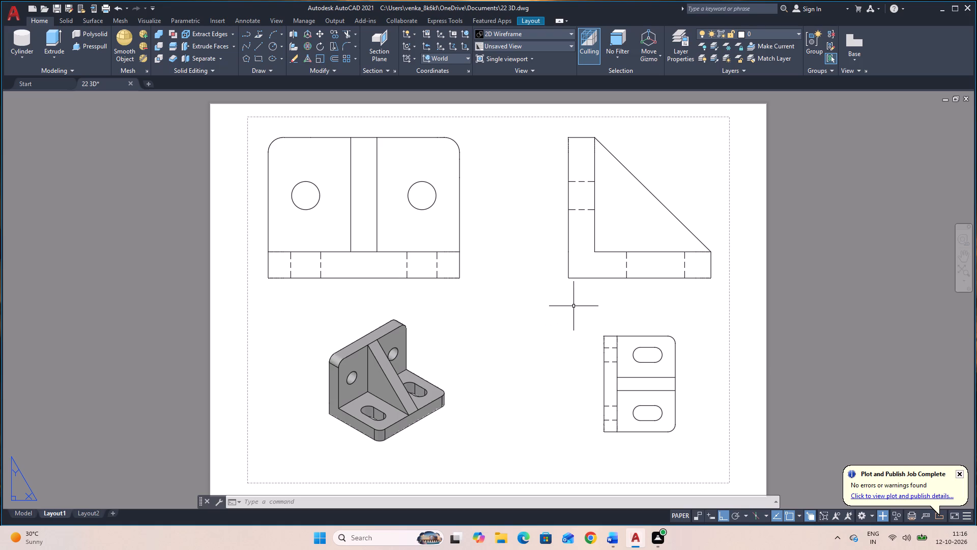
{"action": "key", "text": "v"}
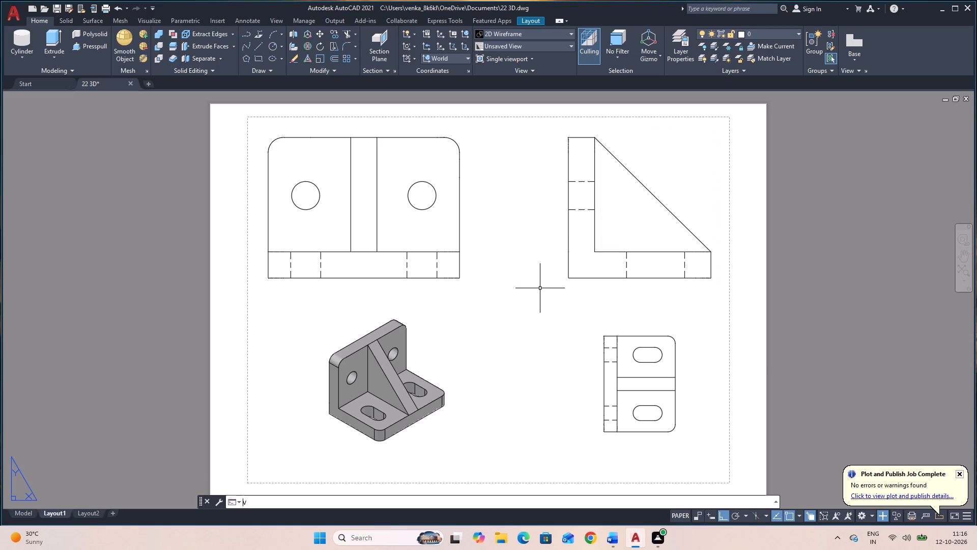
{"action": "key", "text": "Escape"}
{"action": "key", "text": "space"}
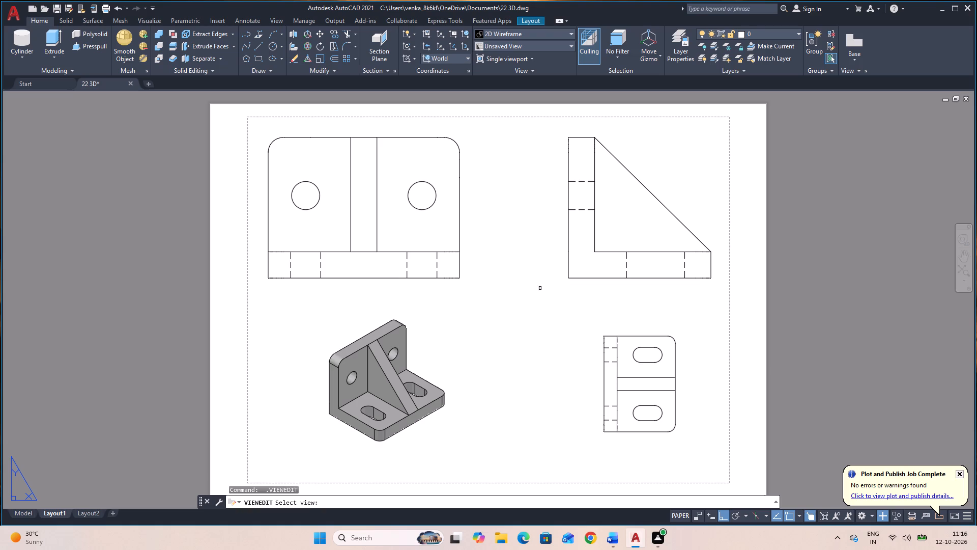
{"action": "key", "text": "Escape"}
Add an aligned dimension for the upright plate's thickness, placed just below the side profile view.
{"action": "type", "text": "DA"}
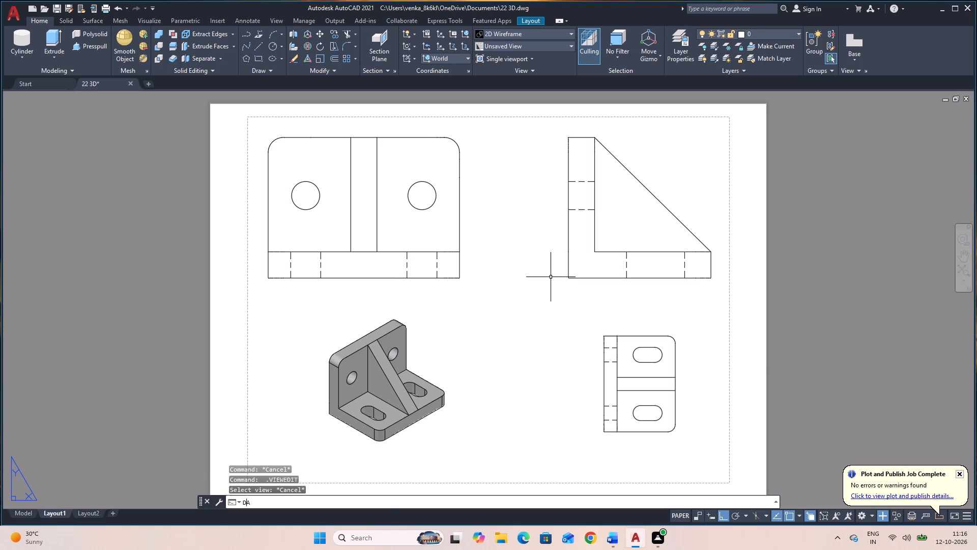
{"action": "key", "text": "l"}
{"action": "key", "text": "space"}
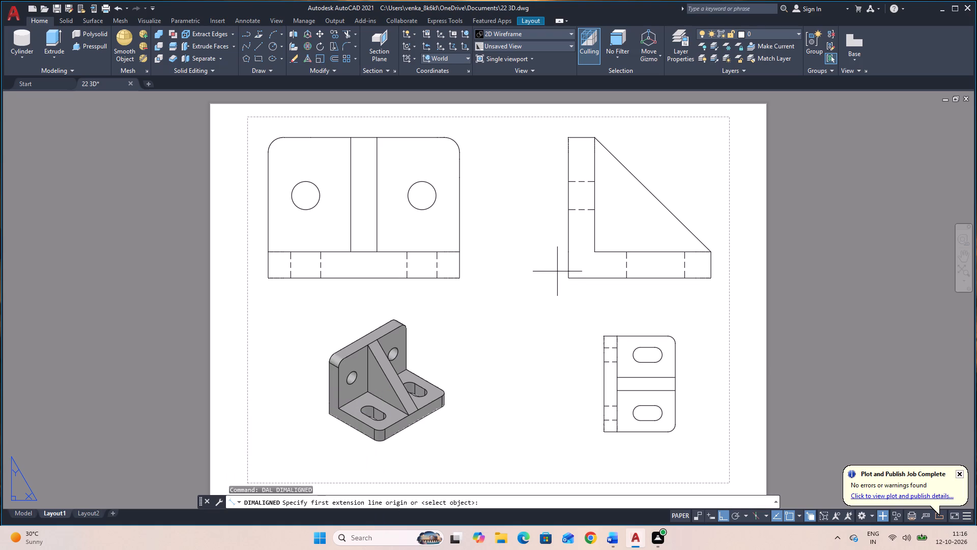
{"action": "left_click", "coordinate": [566, 277]}
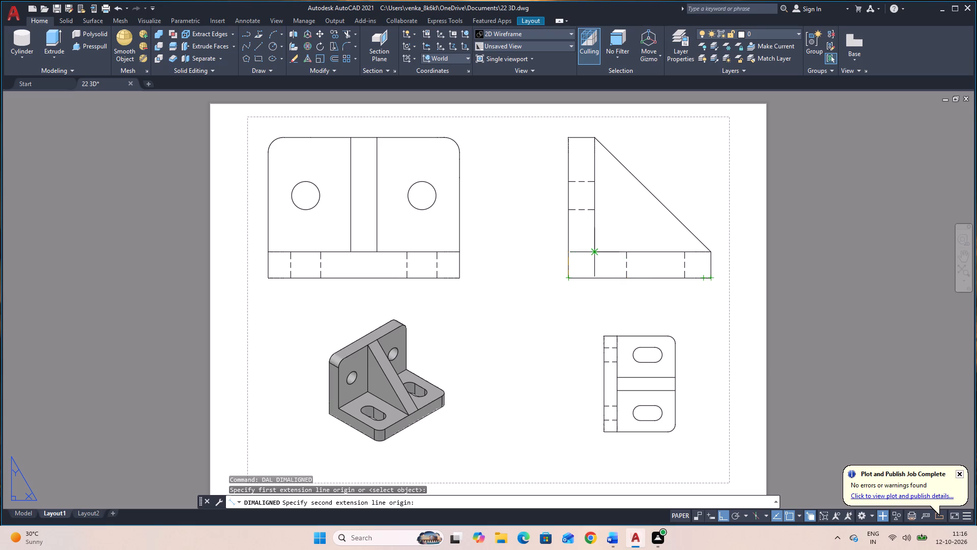
{"action": "left_click", "coordinate": [595, 292]}
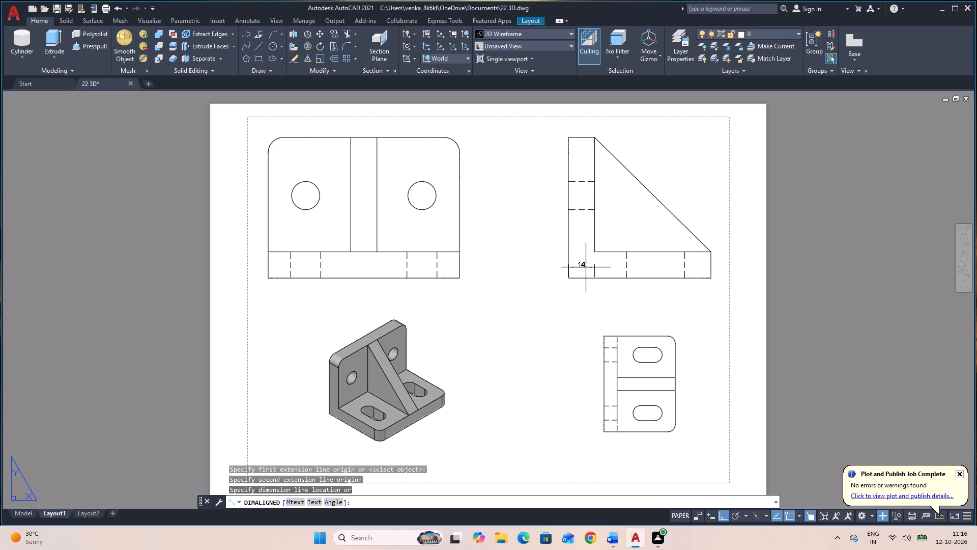
{"action": "left_click", "coordinate": [588, 291]}
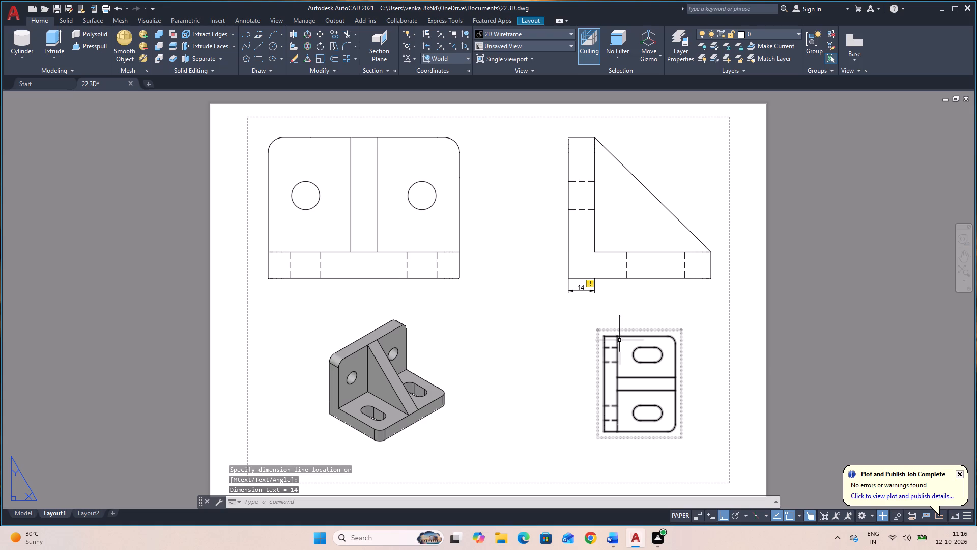
Add an aligned dimension for the base plate's thickness beside its free end in the side profile view.
{"action": "key", "text": "space"}
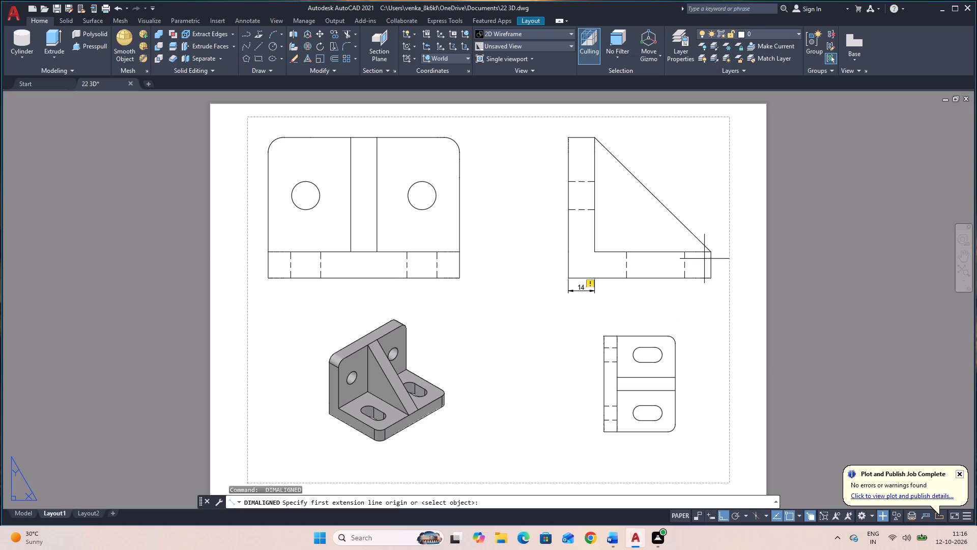
{"action": "left_click", "coordinate": [712, 254]}
{"action": "left_click", "coordinate": [708, 281]}
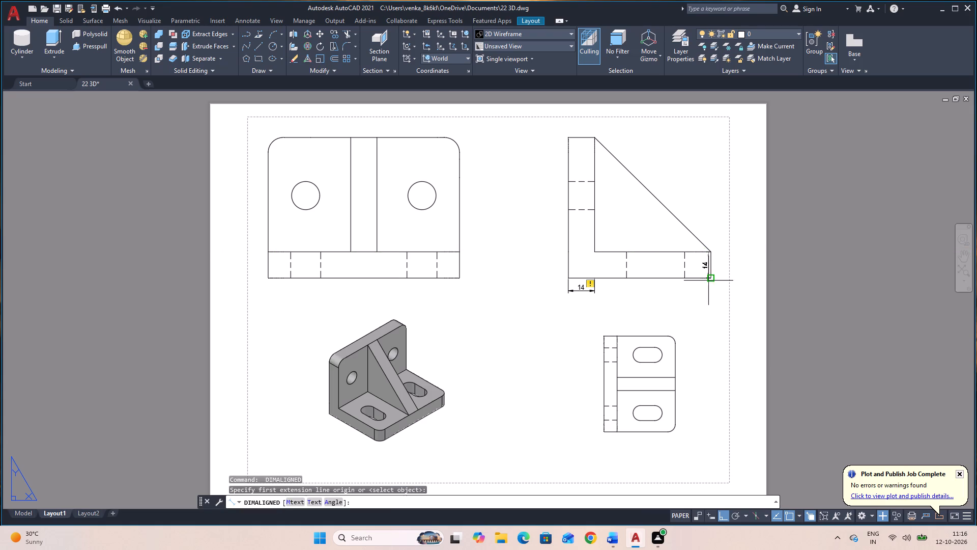
{"action": "left_click", "coordinate": [721, 288]}
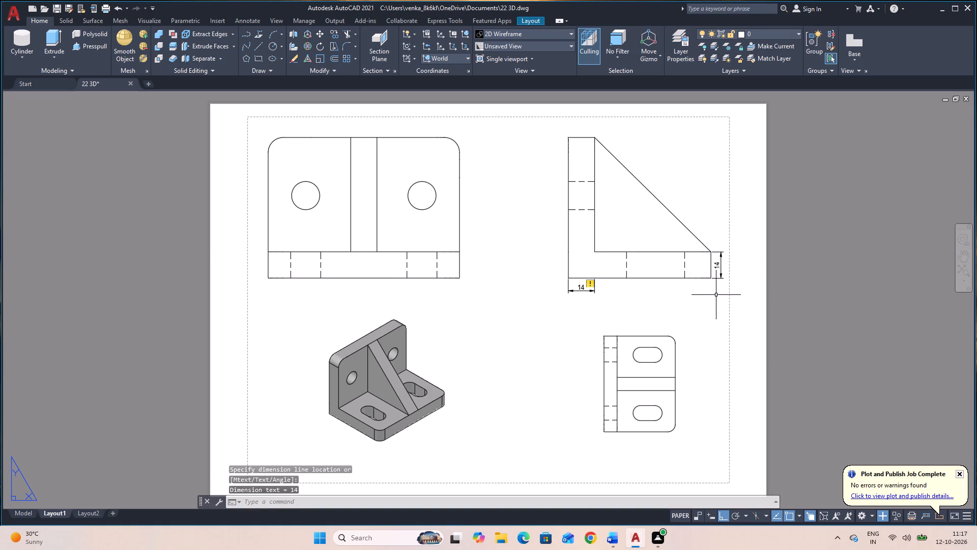
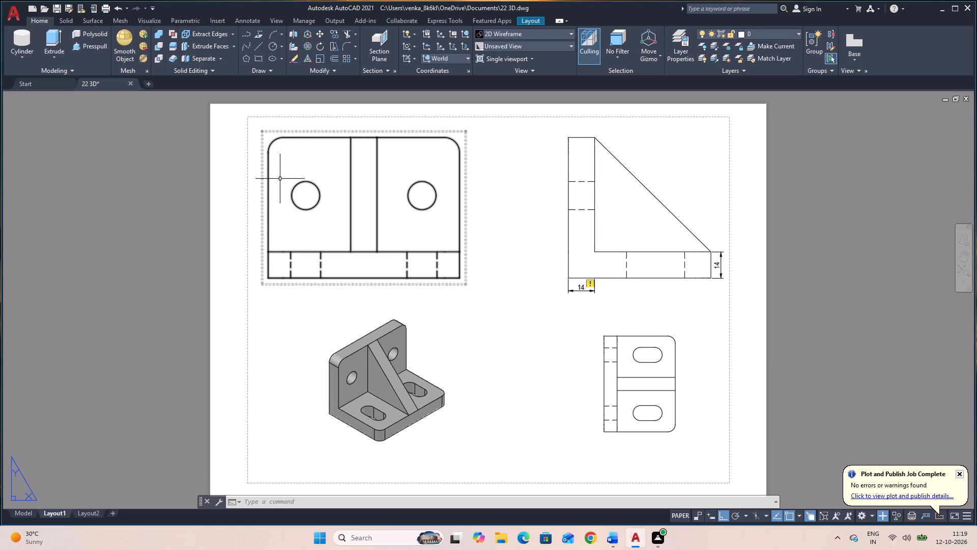
Add an aligned dimension from the upright plate's left edge to the rib in the front view, placed above the hole.
{"action": "key", "text": "space"}
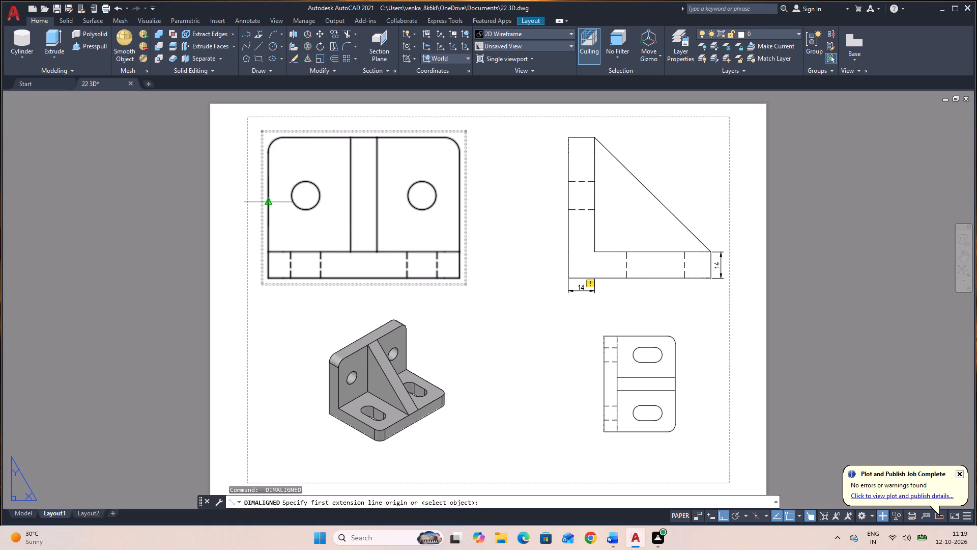
{"action": "left_click", "coordinate": [268, 203]}
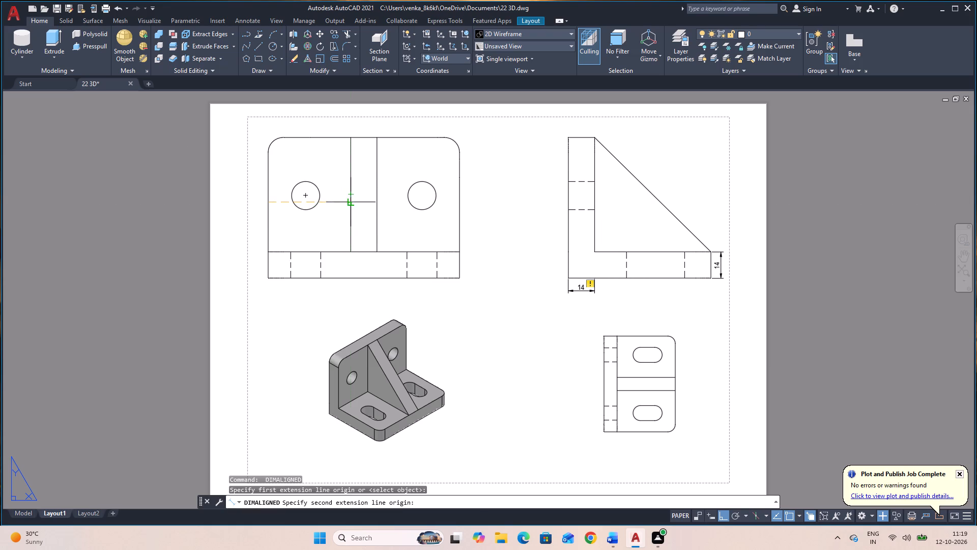
{"action": "left_click", "coordinate": [351, 203]}
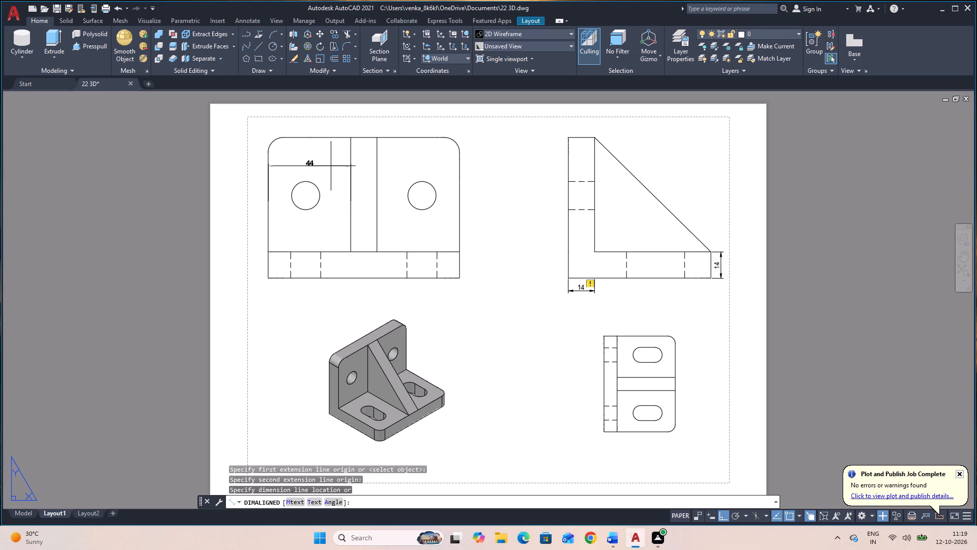
{"action": "left_click", "coordinate": [331, 166]}
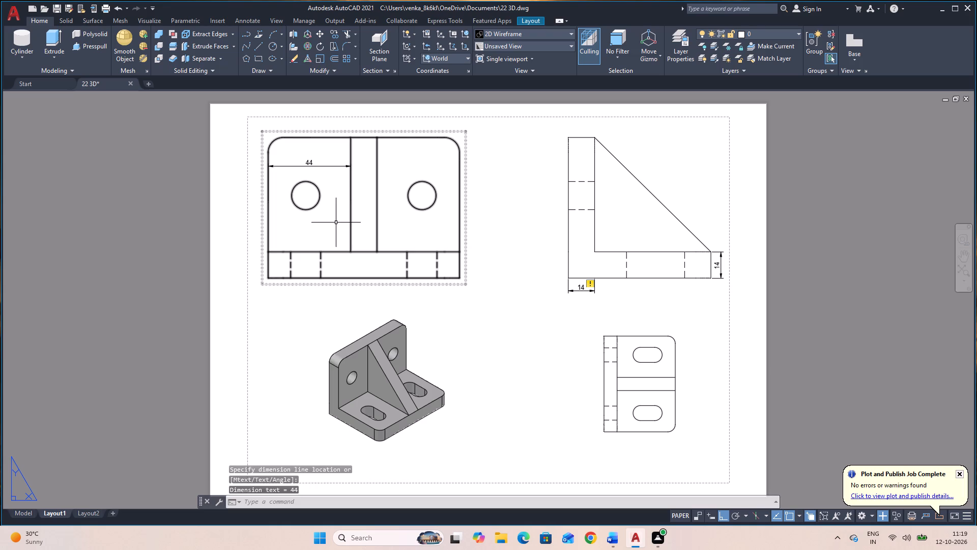
Add an aligned dimension from the left hole's centre to the plate's left edge in the front view, placed below the hole.
{"action": "key", "text": "space"}
{"action": "left_click", "coordinate": [305, 195]}
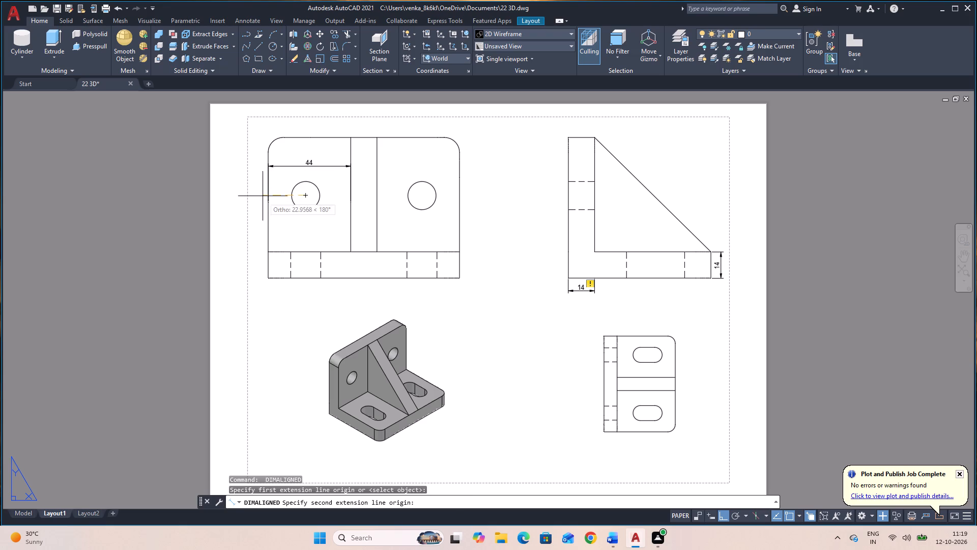
{"action": "left_click", "coordinate": [268, 194]}
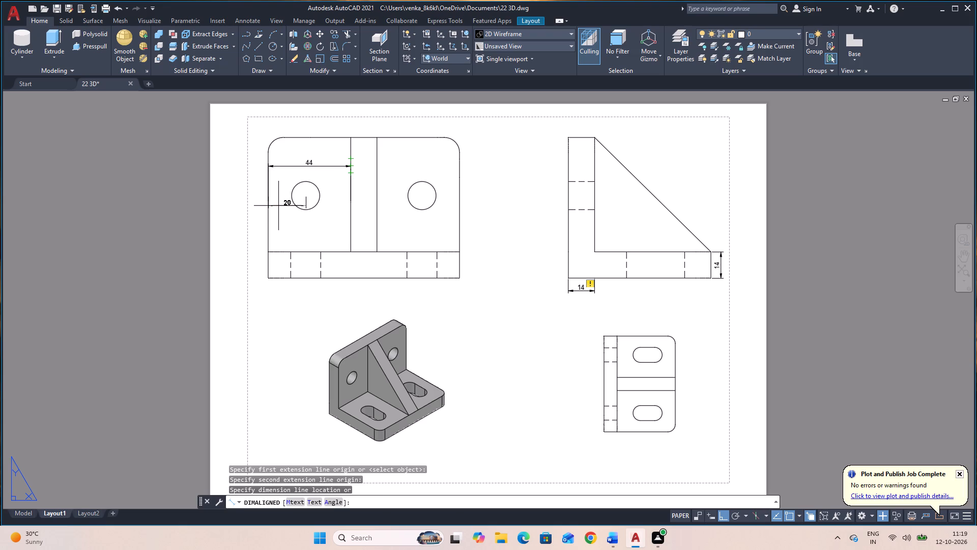
{"action": "left_click", "coordinate": [284, 221]}
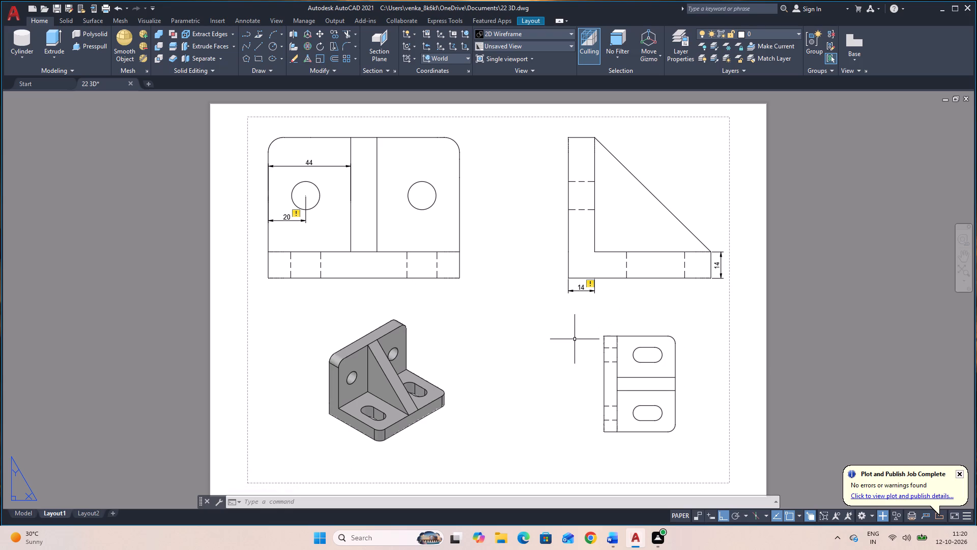
Add an aligned dimension for the bracket's overall width in the top view, placed beyond the base plate's rounded free end.
{"action": "key", "text": "space"}
{"action": "left_click", "coordinate": [602, 335]}
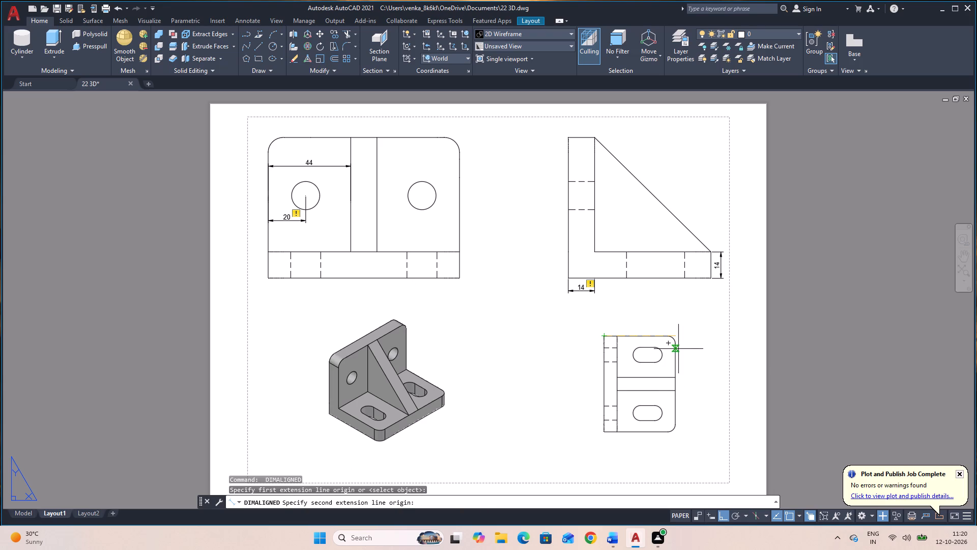
{"action": "left_click", "coordinate": [606, 433]}
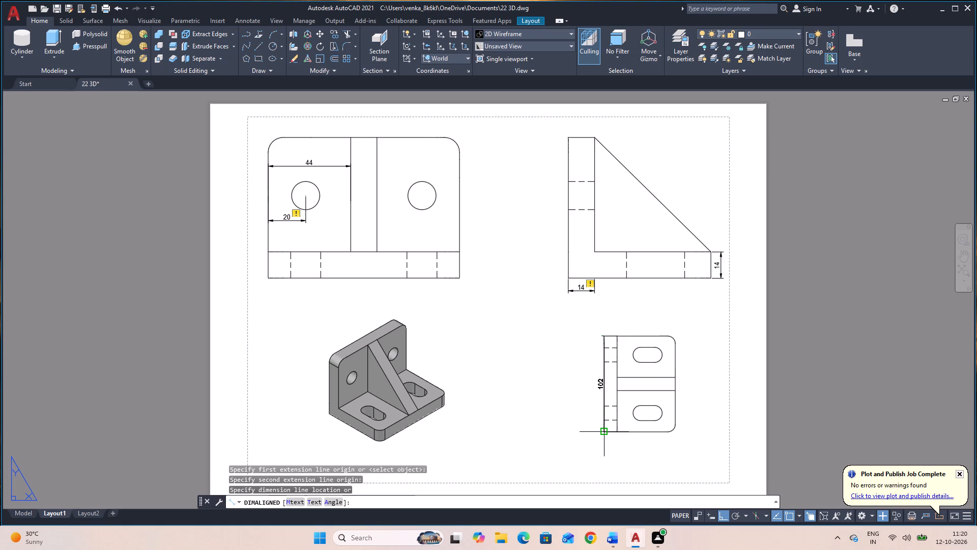
{"action": "left_click", "coordinate": [695, 437]}
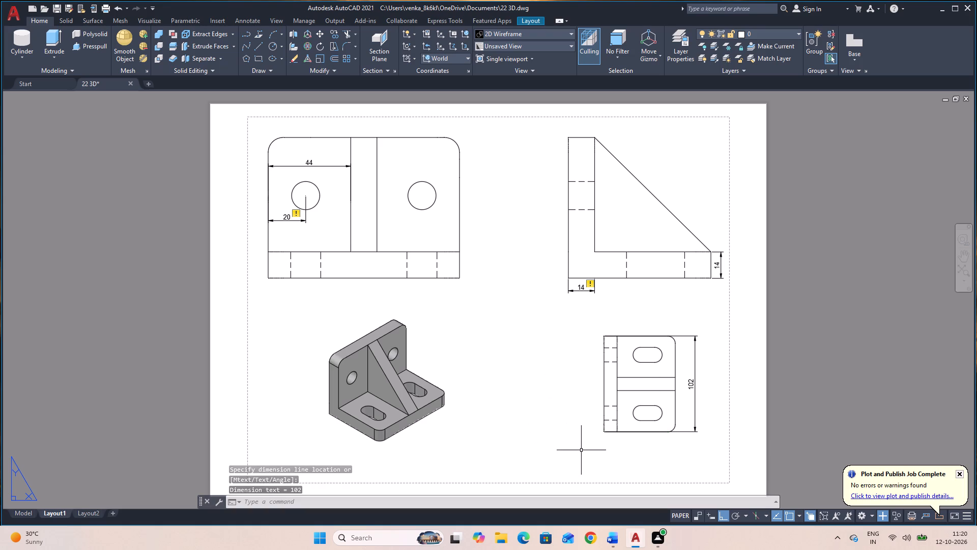
Add an aligned dimension for the bracket's overall depth, from back face to free end, placed just below the top view.
{"action": "key", "text": "space"}
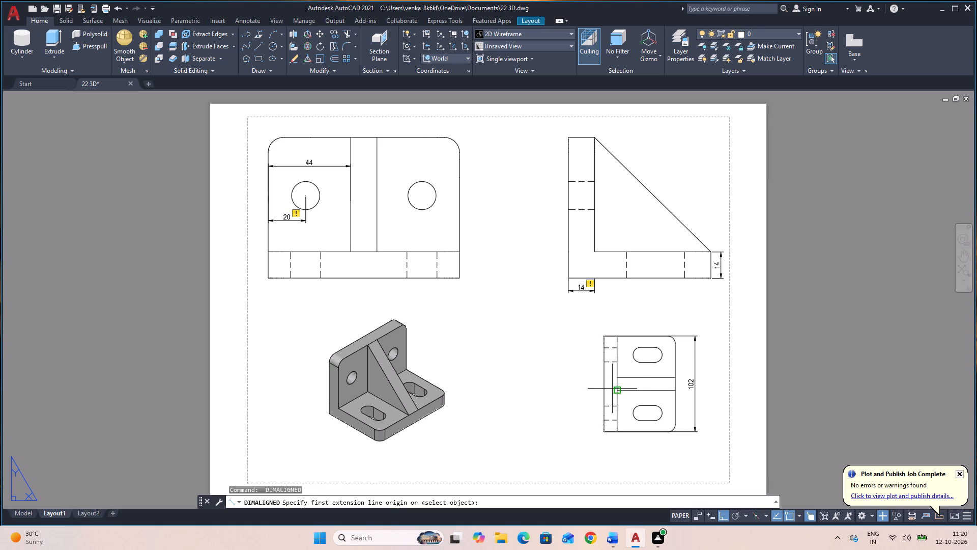
{"action": "left_click", "coordinate": [601, 384]}
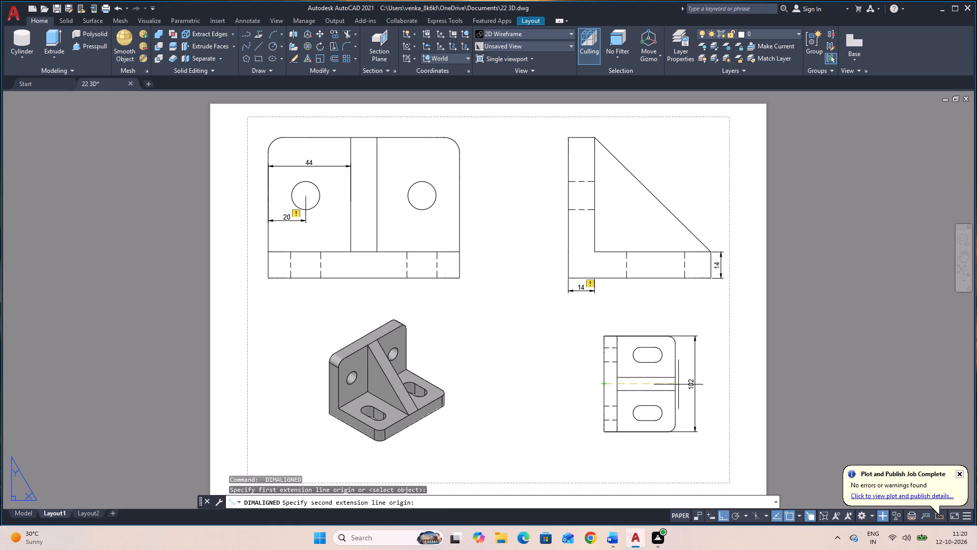
{"action": "left_click", "coordinate": [673, 383]}
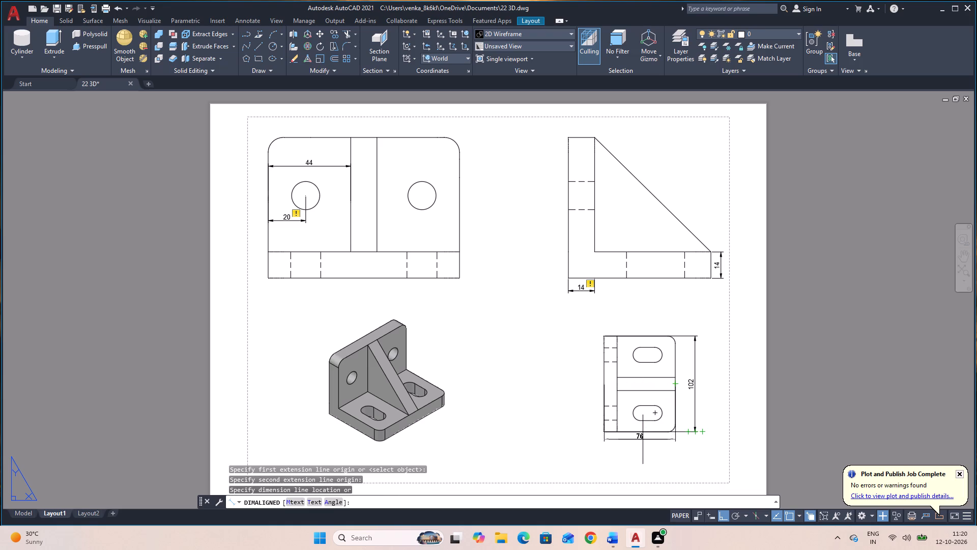
{"action": "left_click", "coordinate": [643, 443]}
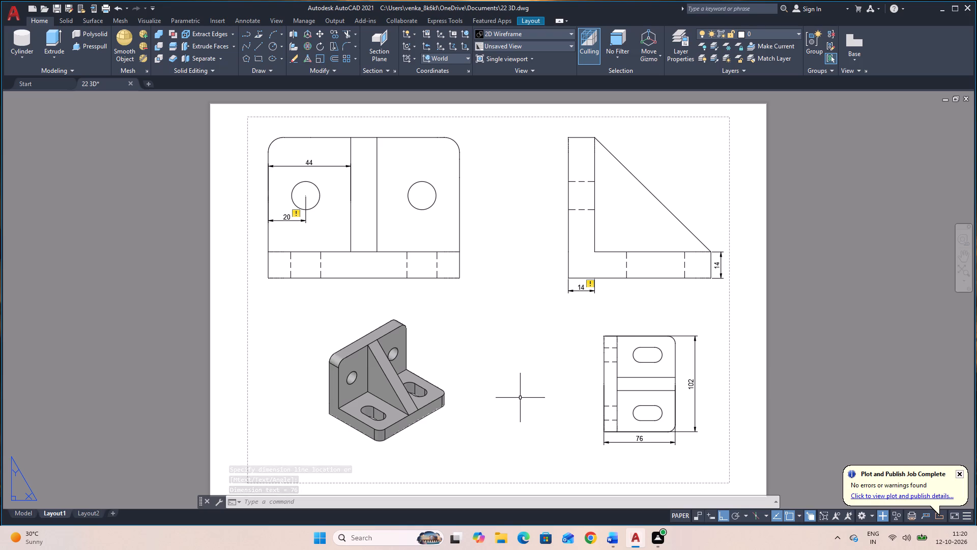
Add an aligned dimension from the upright plate's inner face to the upper slot's nearer arc centre, placed above the top view.
{"action": "key", "text": "space"}
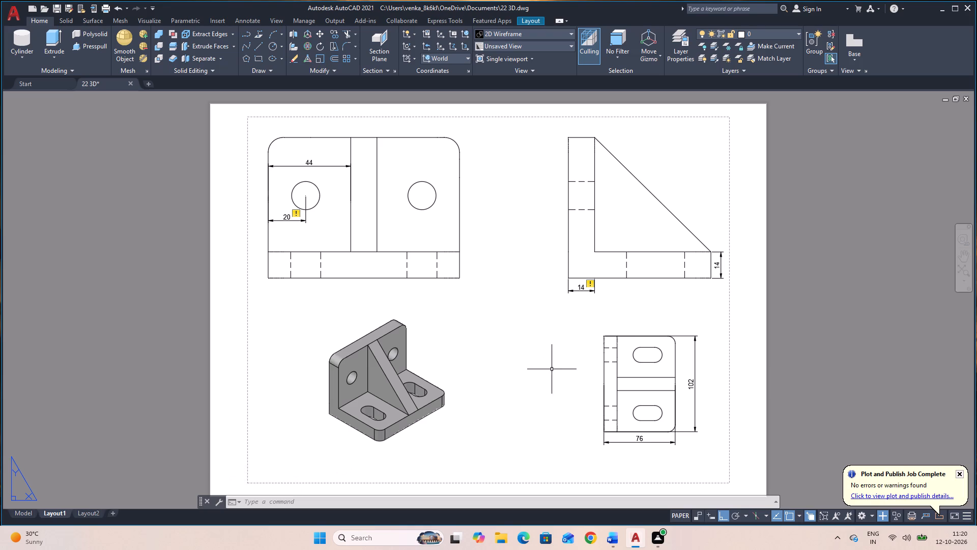
{"action": "left_click", "coordinate": [640, 355]}
{"action": "left_click", "coordinate": [618, 352]}
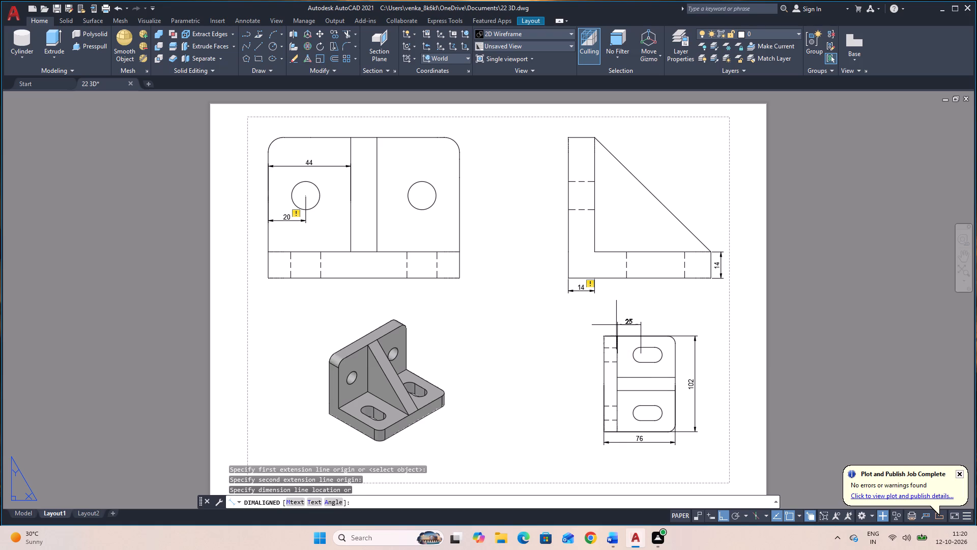
{"action": "left_click", "coordinate": [618, 322]}
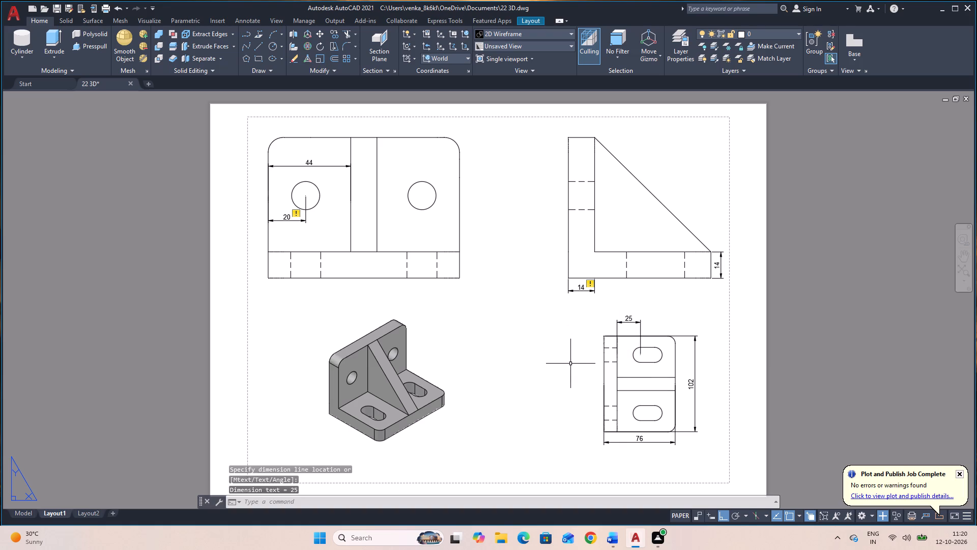
Add an aligned dimension between the upper slot's two arc centres, in line with the slot position dimension above the top view.
{"action": "key", "text": "space"}
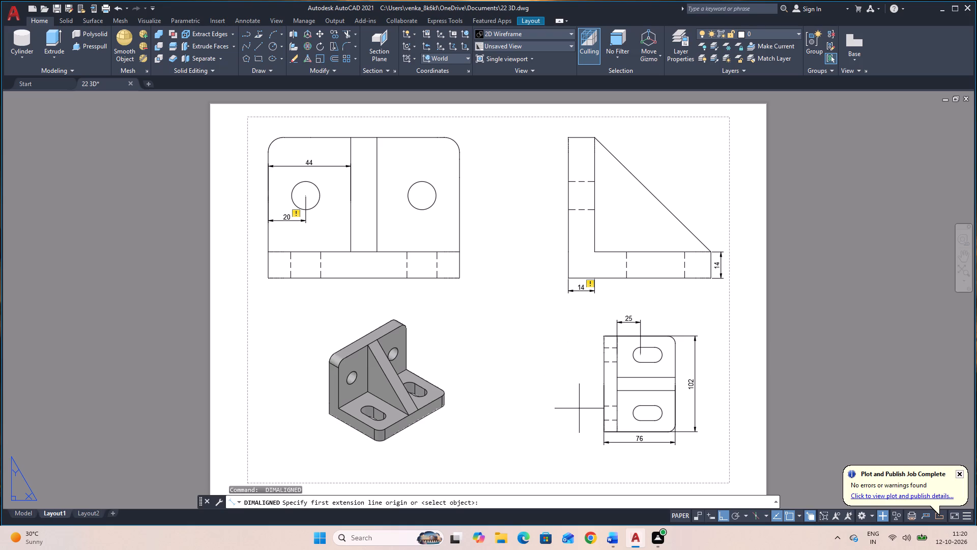
{"action": "left_click", "coordinate": [657, 355]}
{"action": "left_click", "coordinate": [641, 352]}
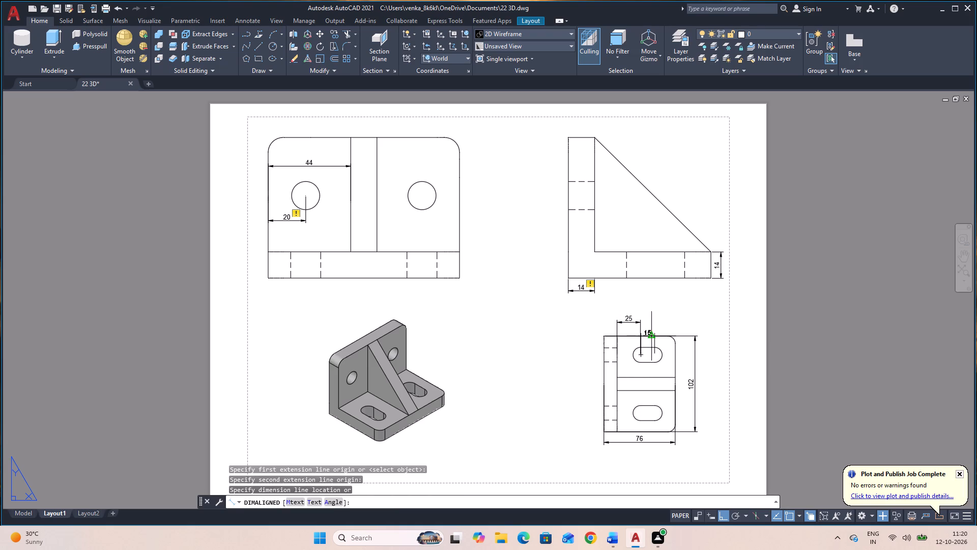
{"action": "left_click", "coordinate": [662, 323]}
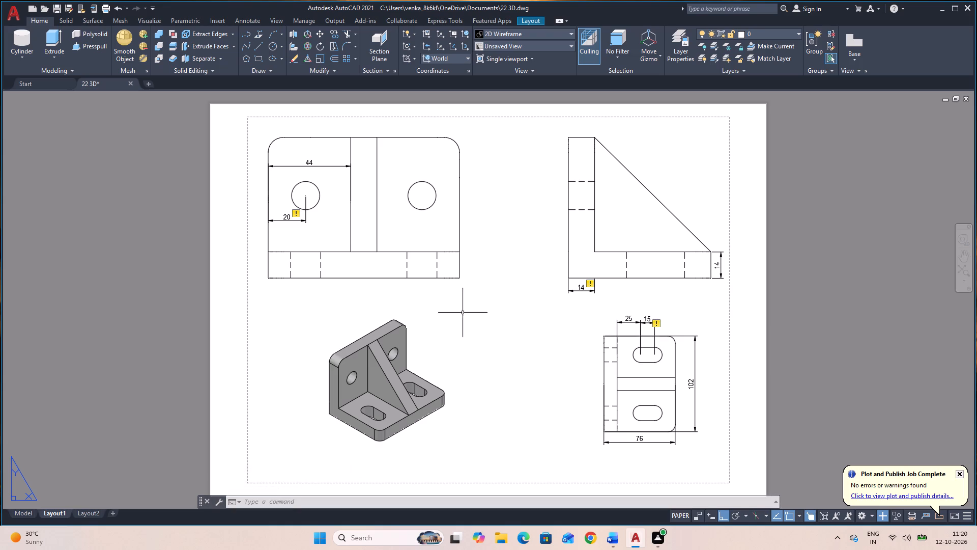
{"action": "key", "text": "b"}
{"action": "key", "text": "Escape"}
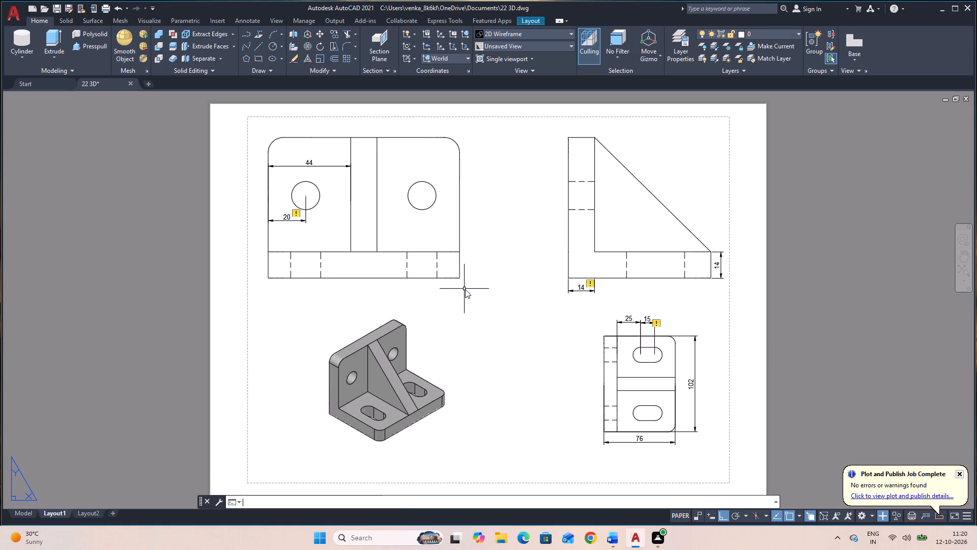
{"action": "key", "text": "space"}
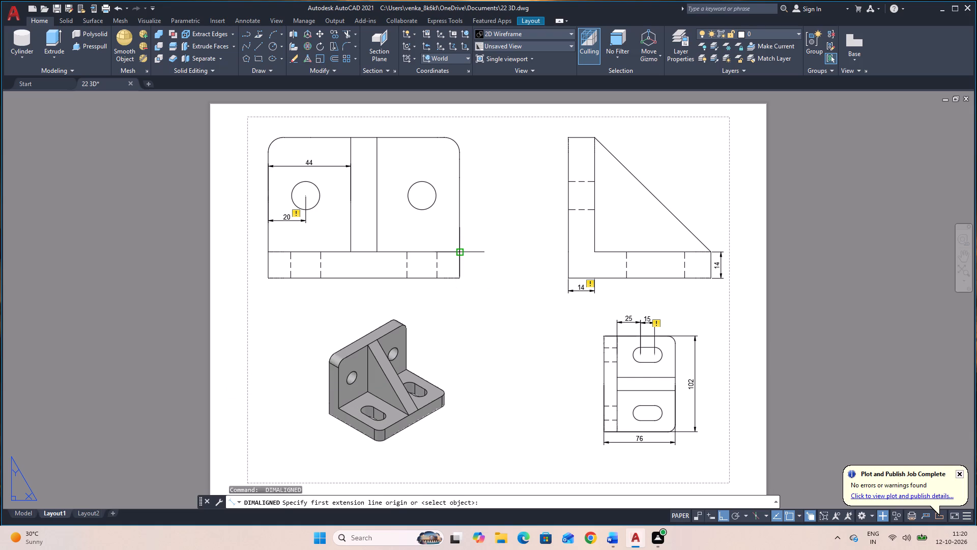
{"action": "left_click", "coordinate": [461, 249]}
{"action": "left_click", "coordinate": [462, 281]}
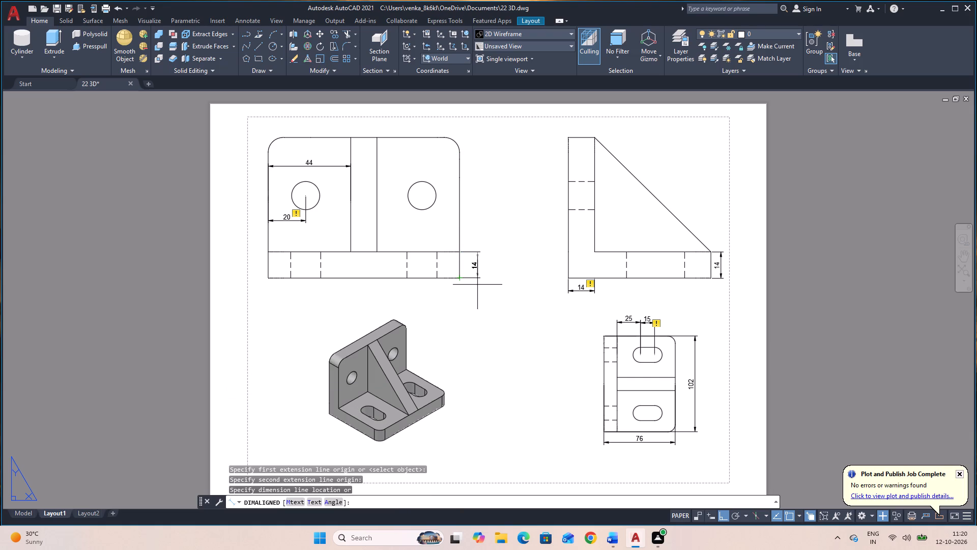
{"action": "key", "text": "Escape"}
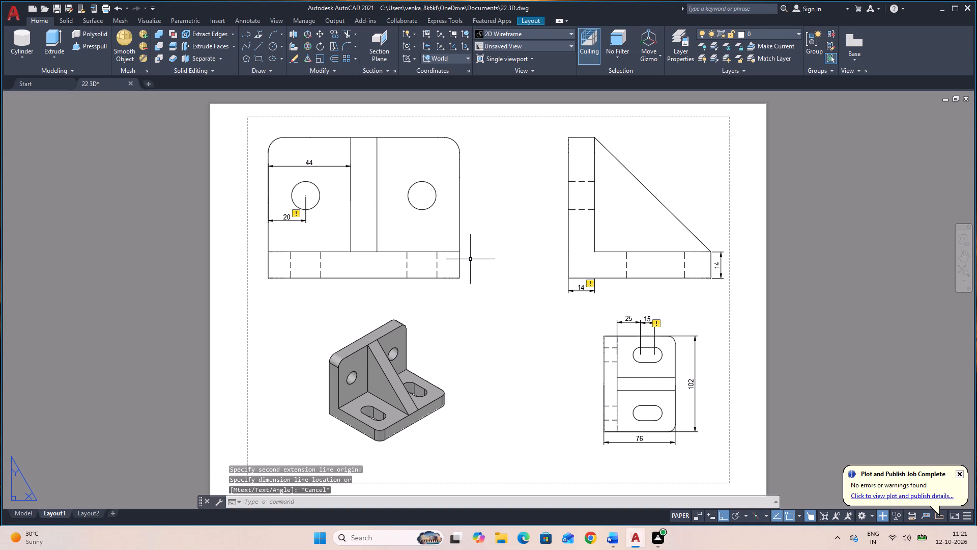
Add an aligned dimension from the right hole's centre to the base plate's top surface, placed outside the front view's right edge.
{"action": "key", "text": "space"}
{"action": "left_click", "coordinate": [421, 196]}
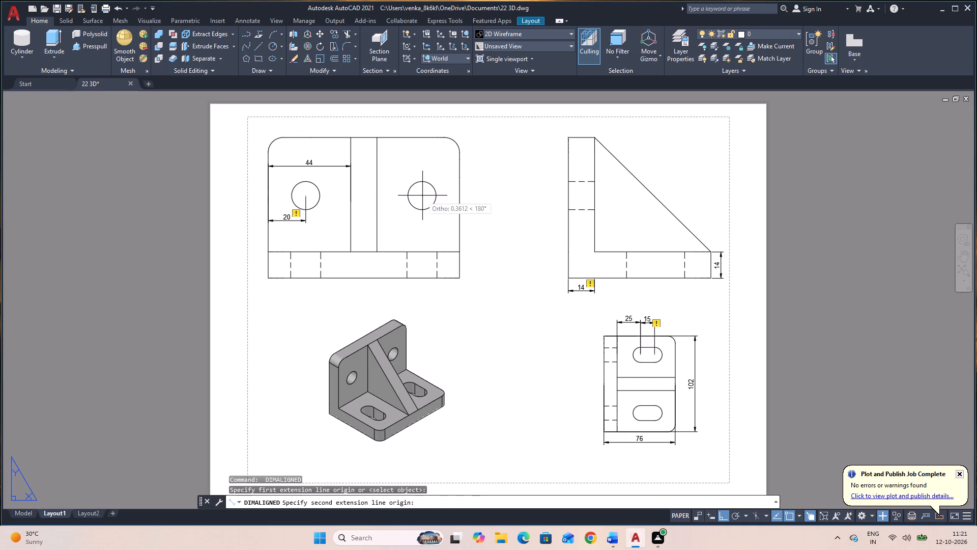
{"action": "left_click", "coordinate": [421, 252]}
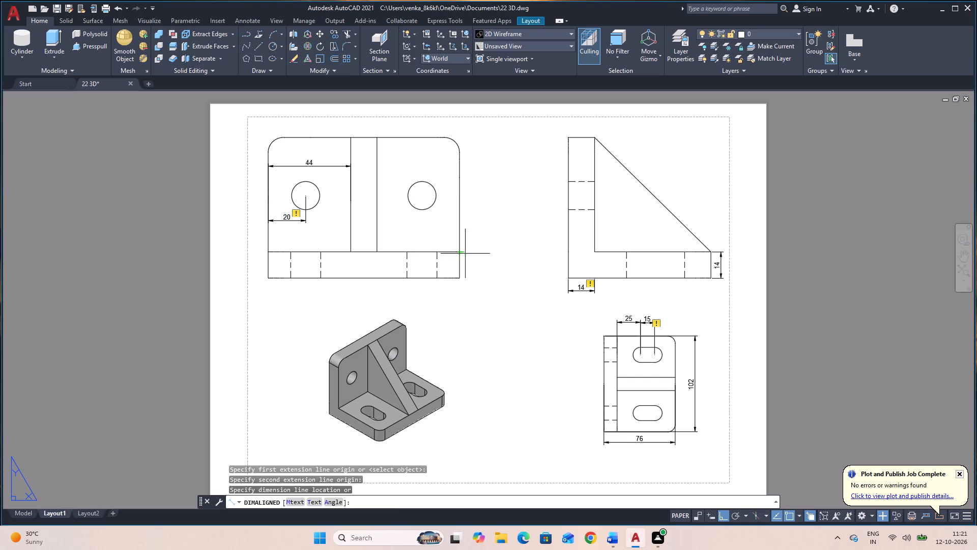
{"action": "left_click", "coordinate": [478, 255]}
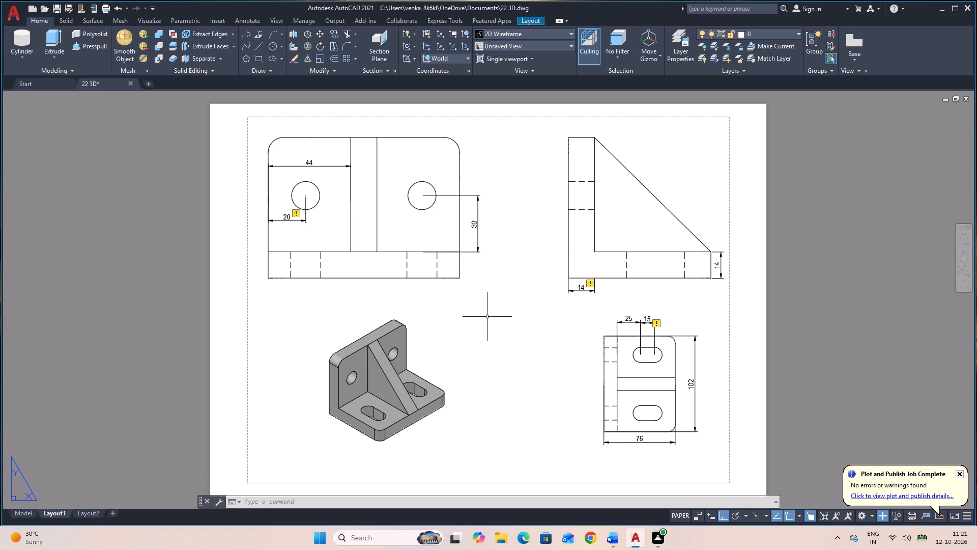
Add an aligned dimension for the bracket's overall height in the front view, placed outside the hole-height dimension.
{"action": "key", "text": "space"}
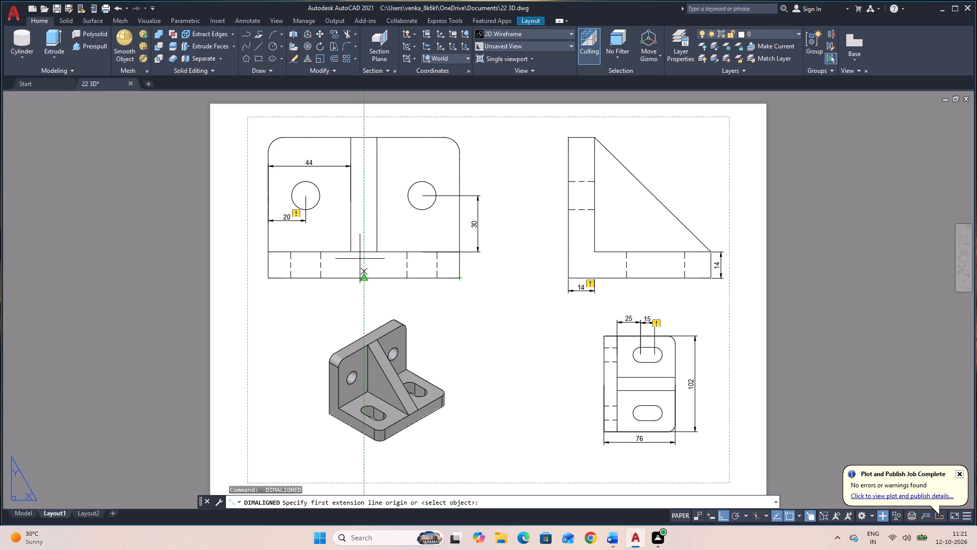
{"action": "left_click", "coordinate": [363, 136]}
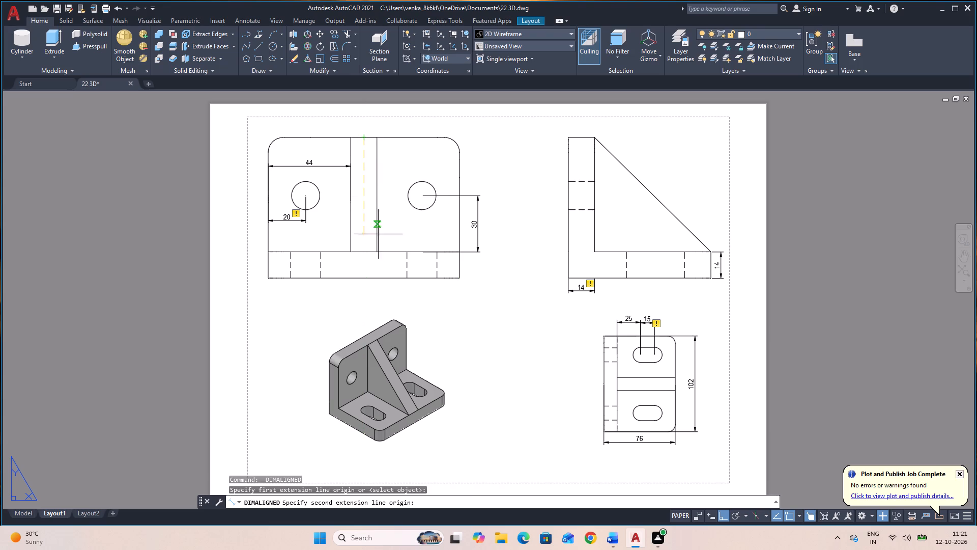
{"action": "left_click", "coordinate": [361, 276]}
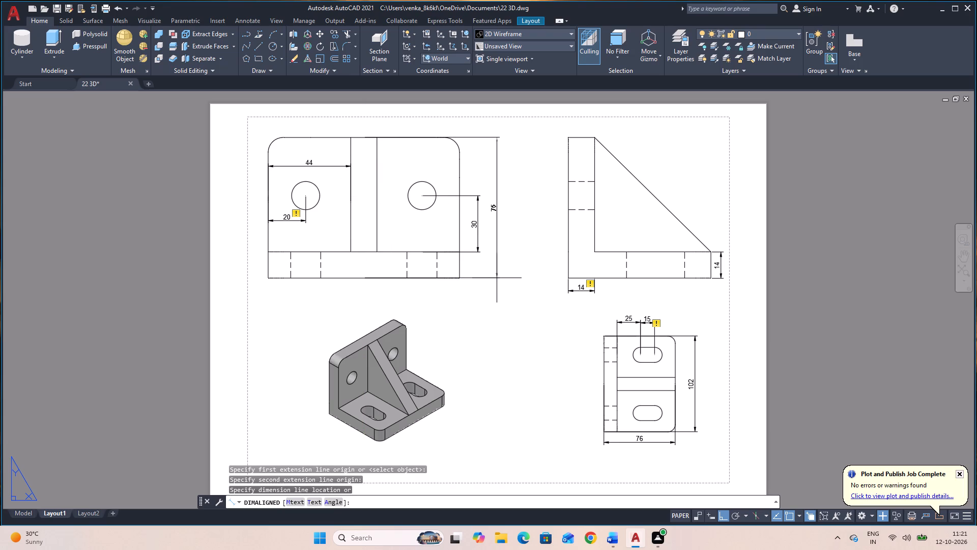
{"action": "left_click", "coordinate": [497, 278]}
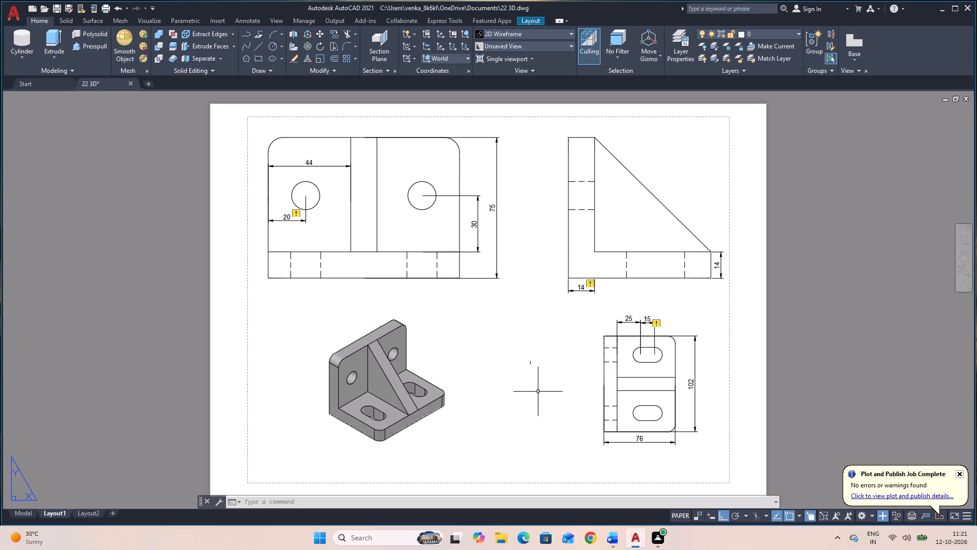
Add an aligned dimension for the rib's thickness in the top view, placed between the two slots.
{"action": "key", "text": "space"}
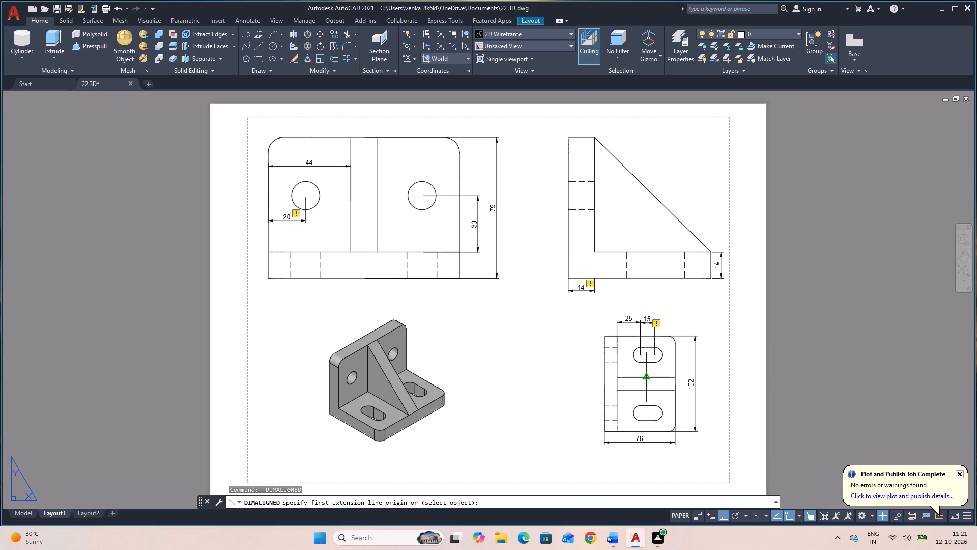
{"action": "left_click", "coordinate": [645, 376]}
{"action": "left_click", "coordinate": [643, 389]}
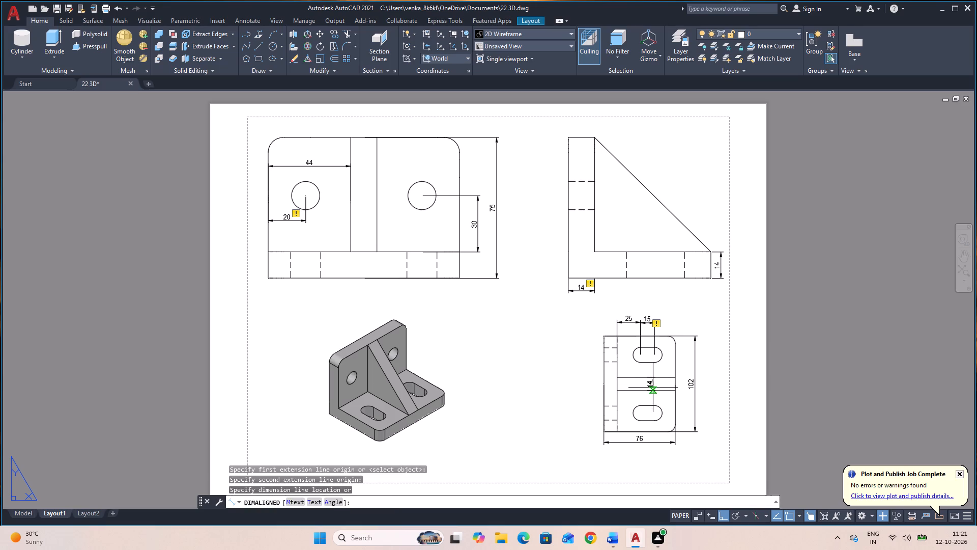
{"action": "left_click", "coordinate": [653, 388]}
Add an aligned dimension for the rib's thickness in the front view, placed between the rib's edges at hole height.
{"action": "key", "text": "space"}
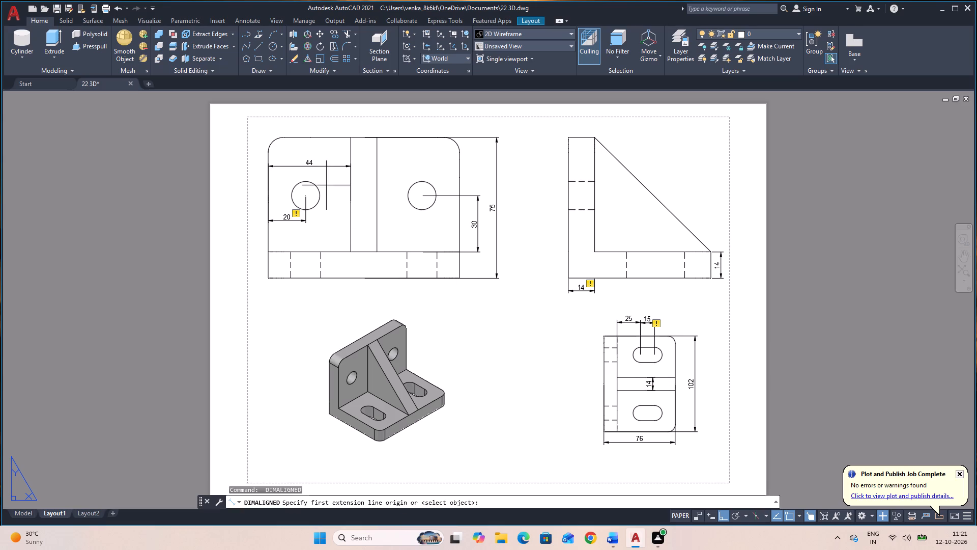
{"action": "left_click", "coordinate": [350, 196]}
{"action": "left_click", "coordinate": [379, 195]}
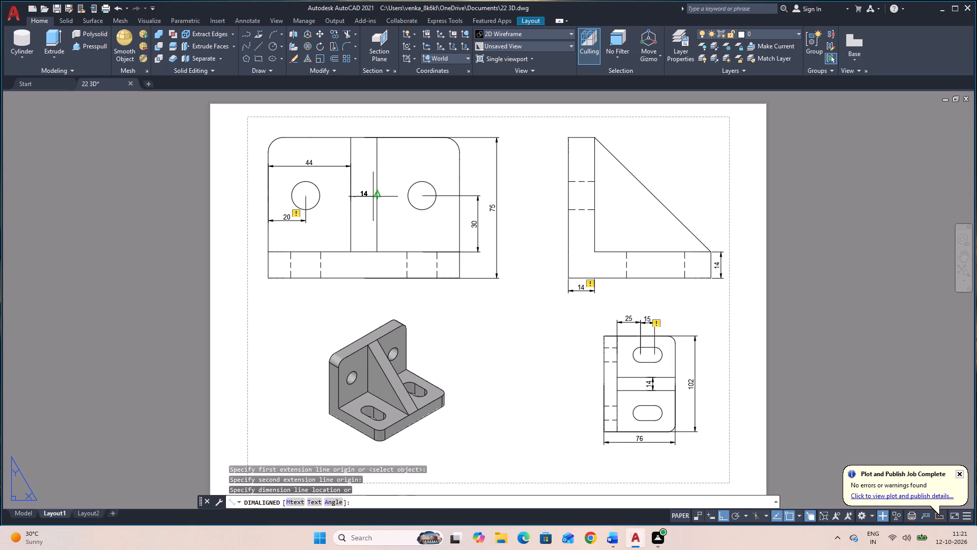
{"action": "left_click", "coordinate": [369, 199]}
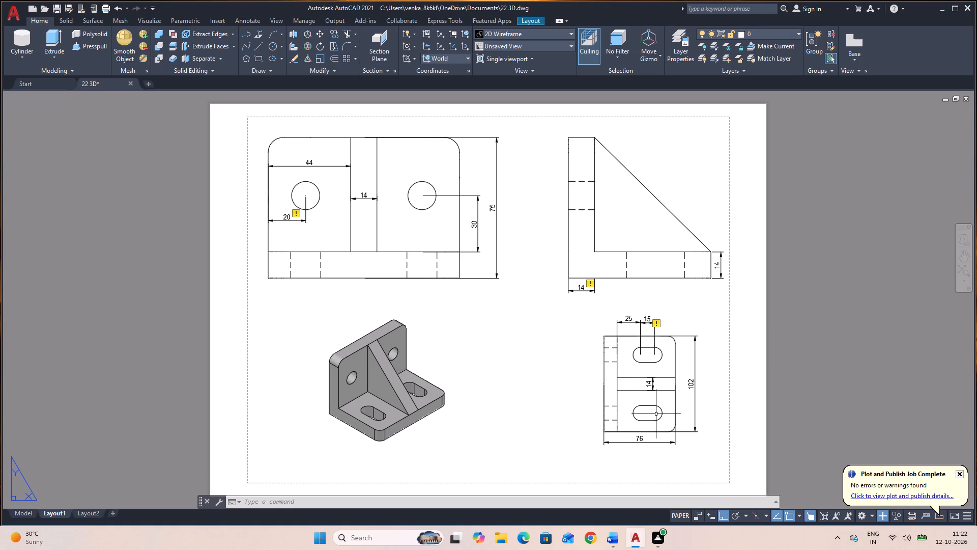
Add an aligned dimension from the lower slot's outer arc centre to the base's lower edge in the top view.
{"action": "key", "text": "space"}
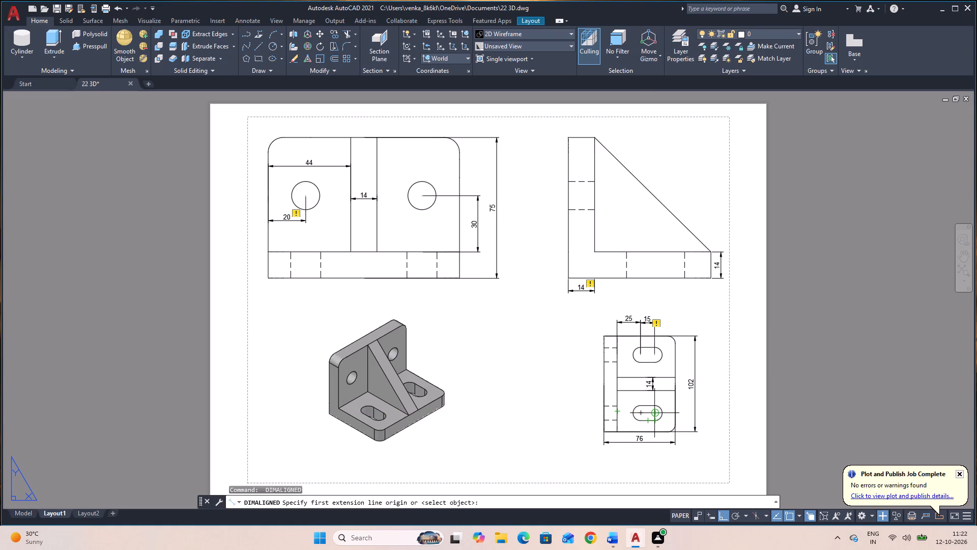
{"action": "left_click", "coordinate": [653, 413]}
{"action": "left_click", "coordinate": [653, 432]}
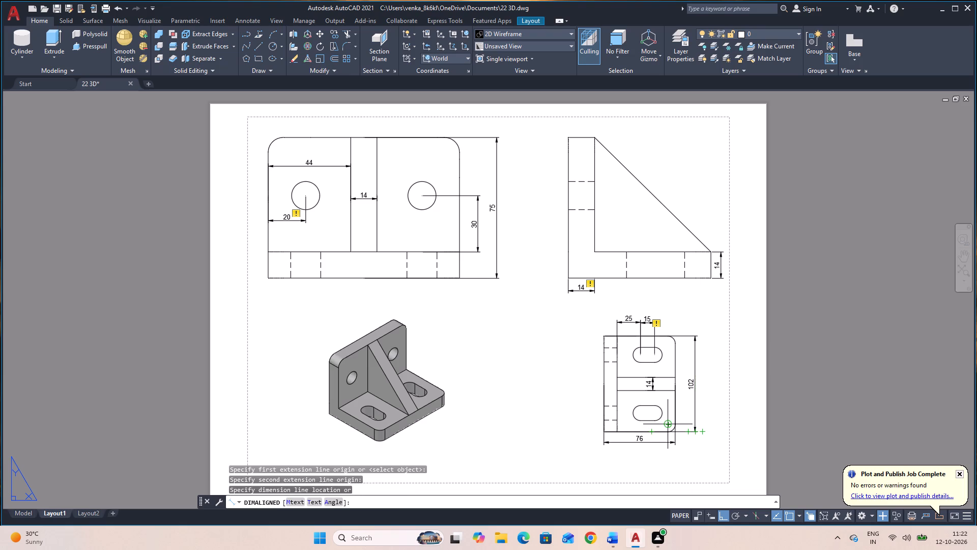
{"action": "left_click", "coordinate": [666, 426]}
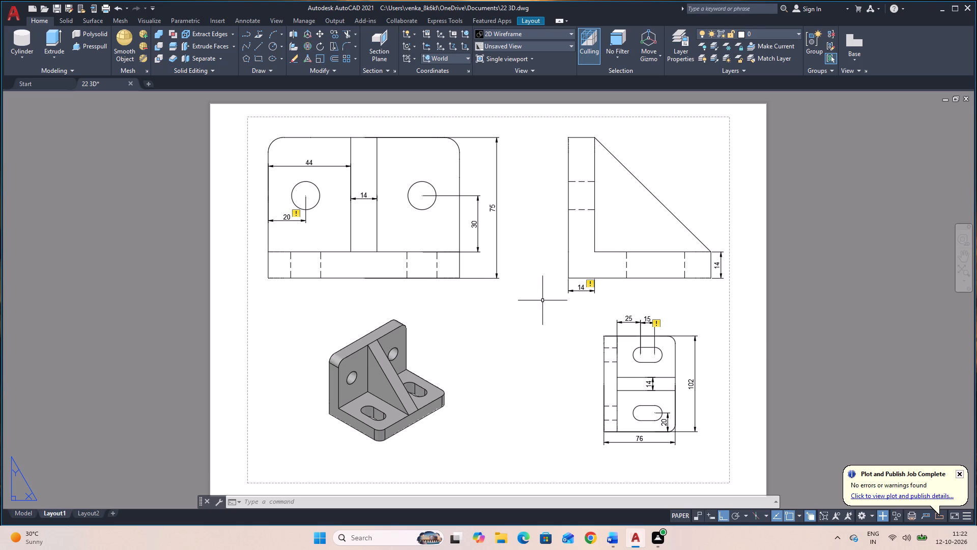
Add an aligned dimension for the overall height in the side view, placed outside the vertical plate's back face.
{"action": "key", "text": "space"}
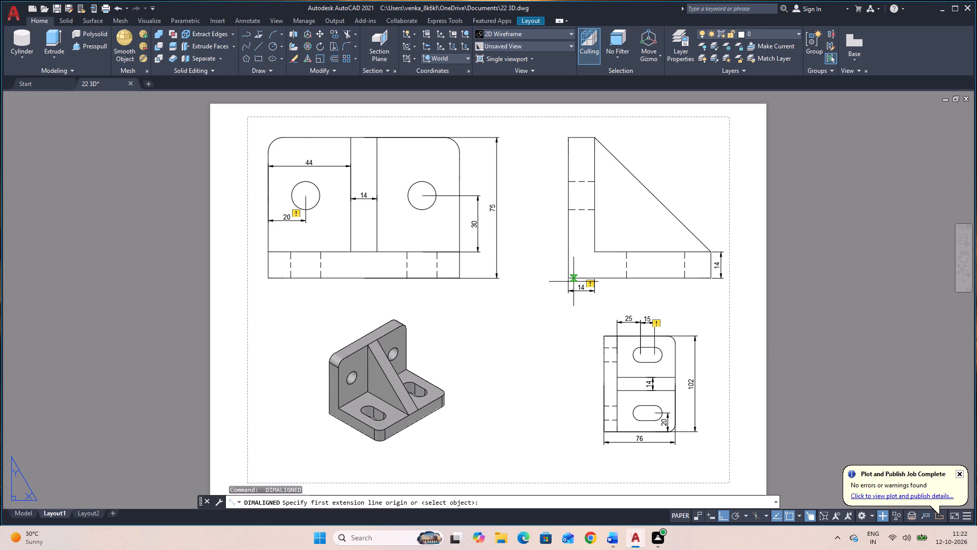
{"action": "left_click", "coordinate": [567, 277]}
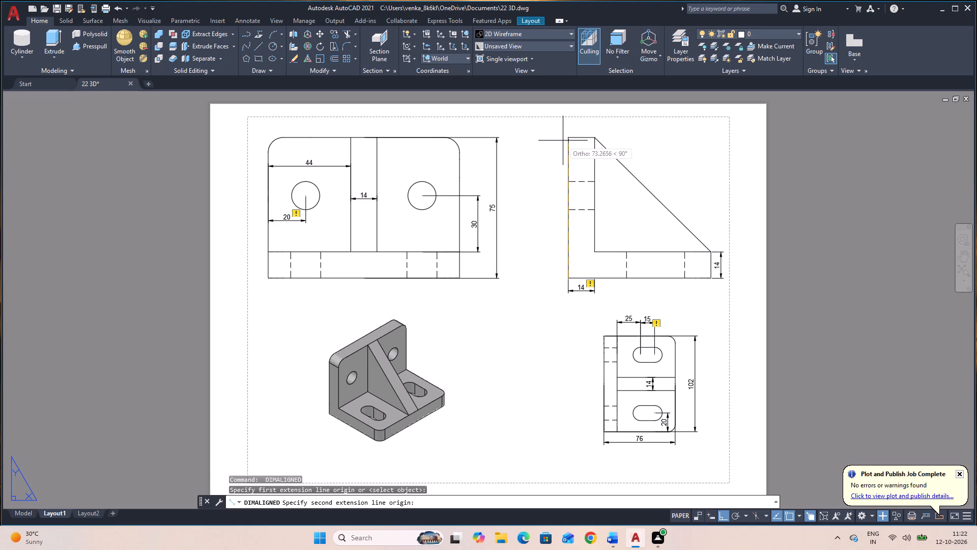
{"action": "left_click", "coordinate": [570, 136]}
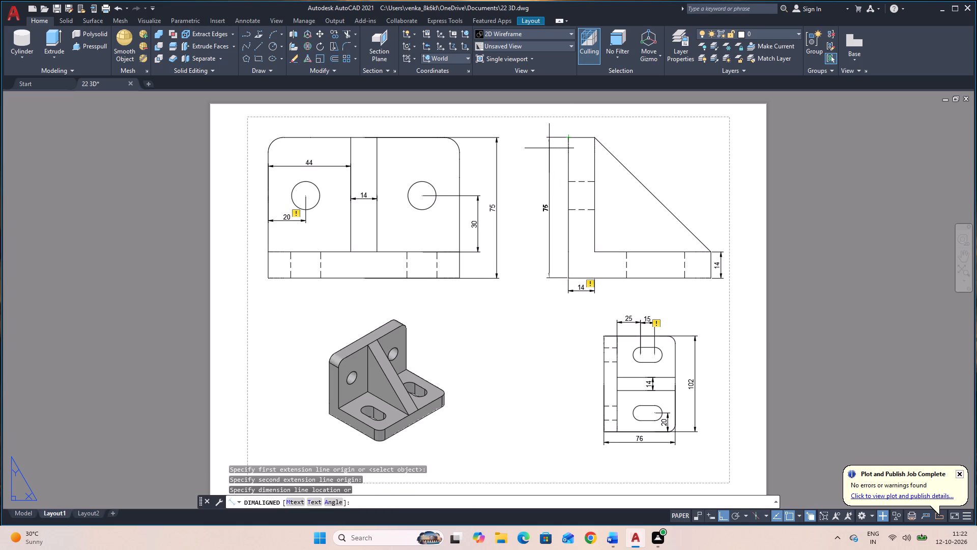
{"action": "left_click", "coordinate": [549, 148]}
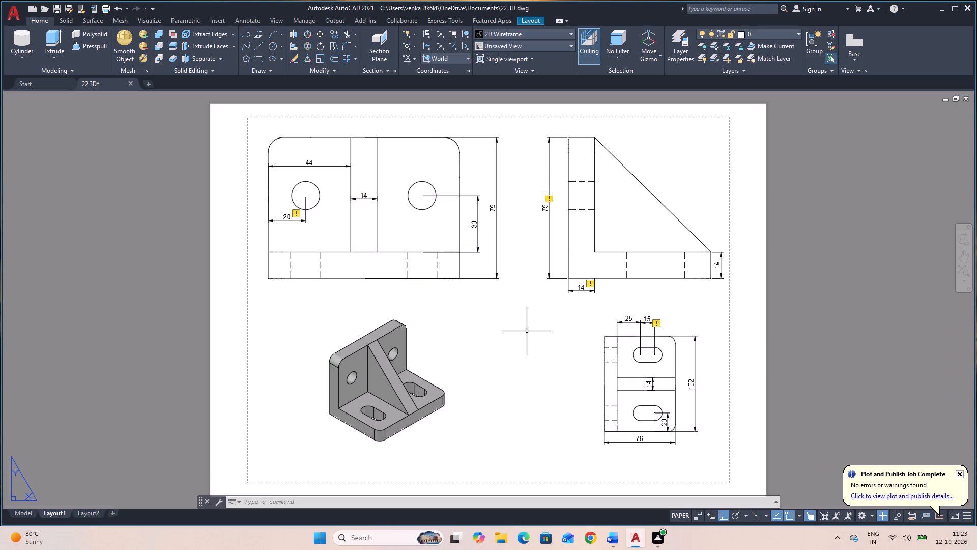
Add a radius dimension to the upper slot's end arc in the top view, with its text outside the overall 102 dimension.
{"action": "type", "text": "DRA"}
{"action": "key", "text": "space"}
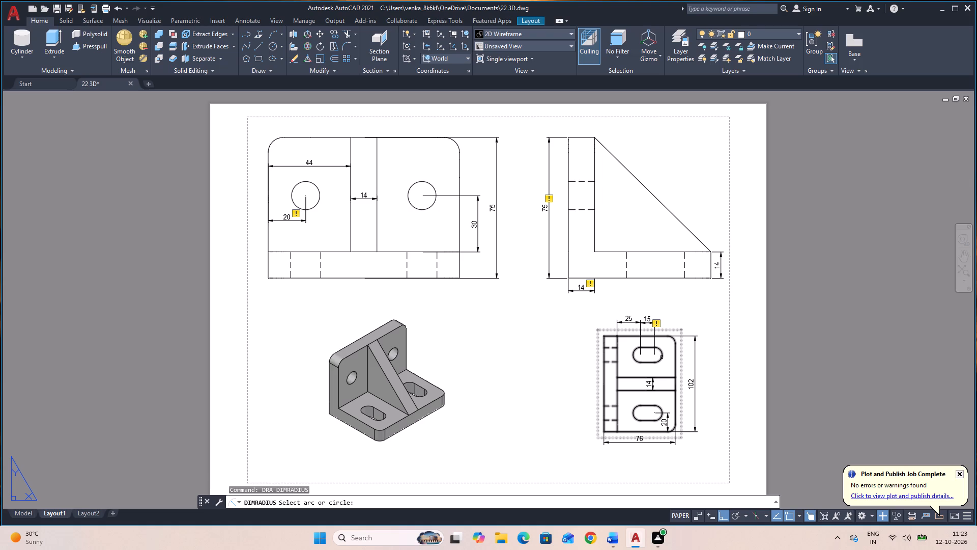
{"action": "left_click", "coordinate": [662, 358]}
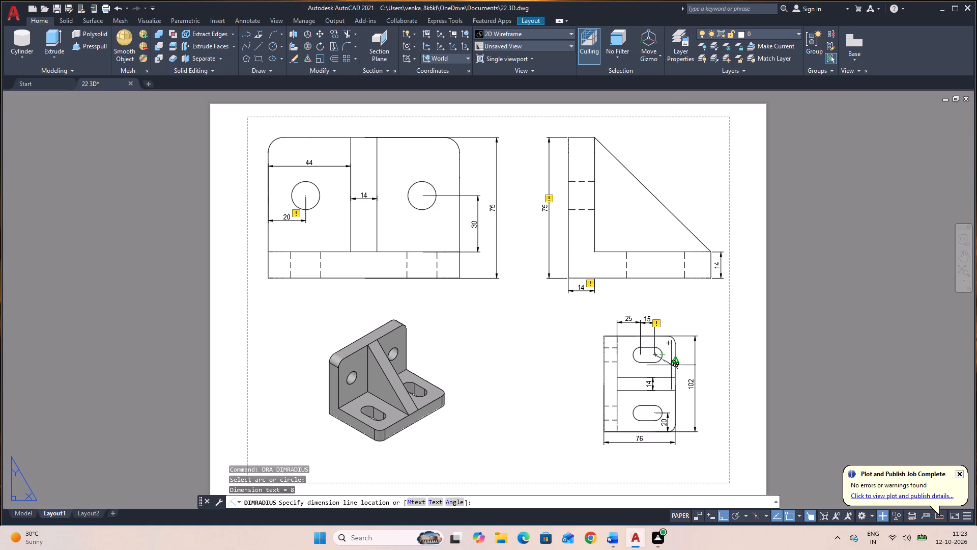
{"action": "left_click", "coordinate": [713, 355]}
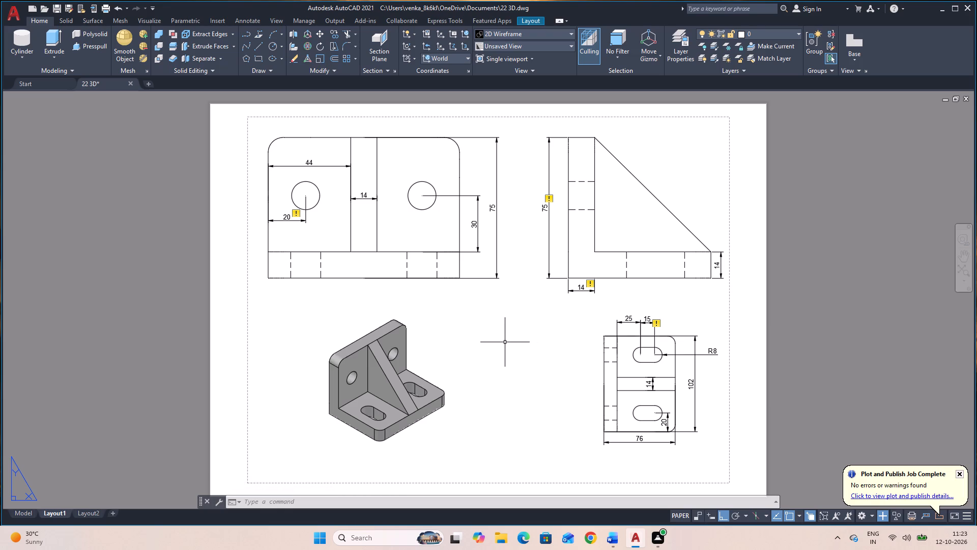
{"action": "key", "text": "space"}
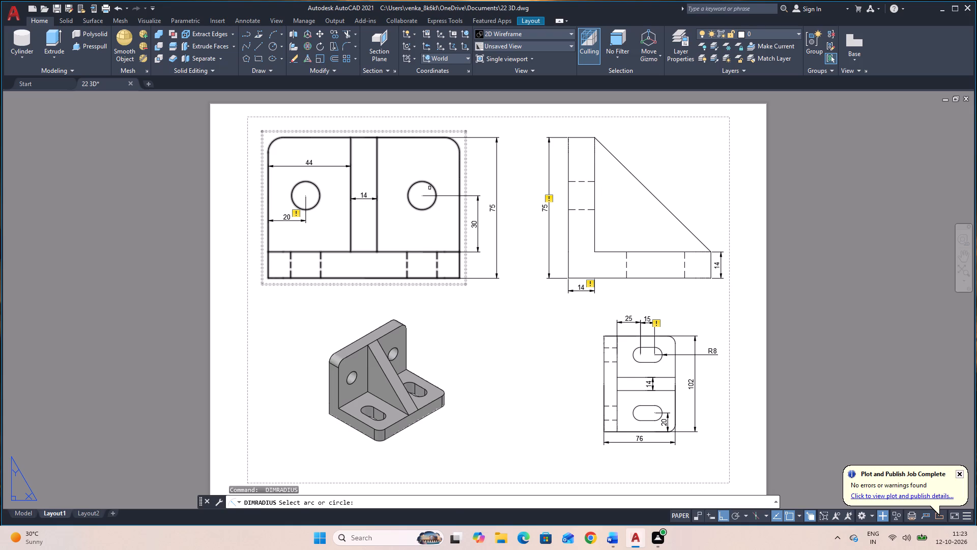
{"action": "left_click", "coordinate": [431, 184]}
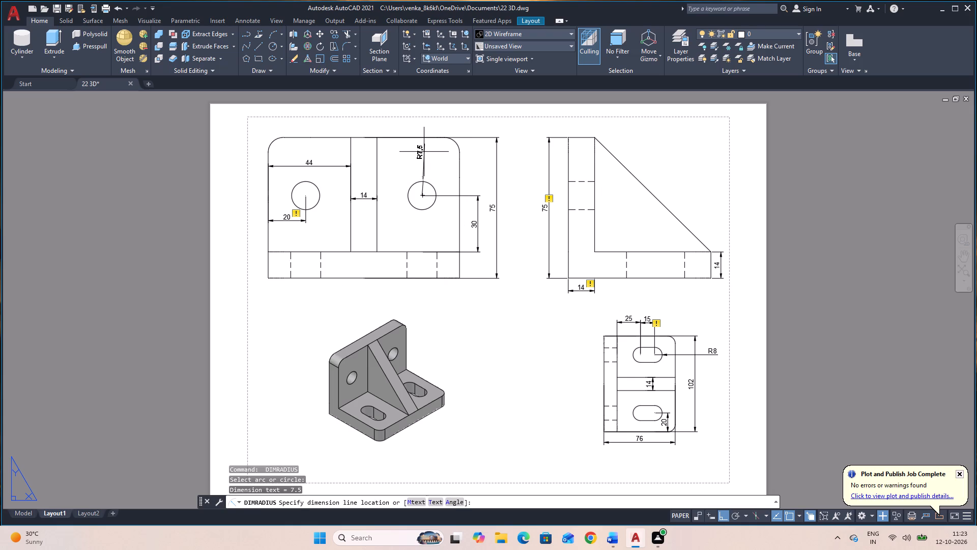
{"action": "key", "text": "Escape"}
Add a diameter dimension to the right hole in the front view, with its text above the hole-height dimension.
{"action": "type", "text": "DD"}
{"action": "key", "text": "i"}
{"action": "key", "text": "space"}
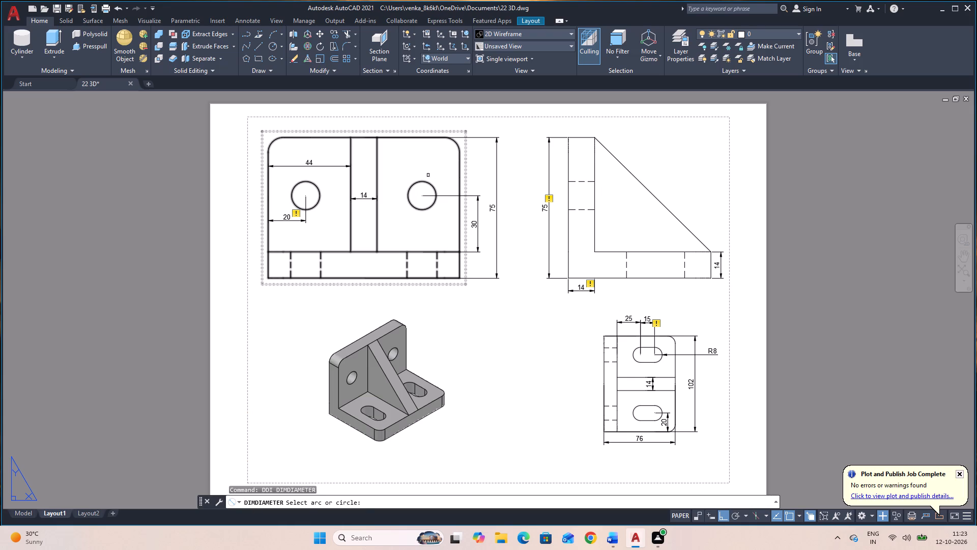
{"action": "left_click", "coordinate": [429, 184]}
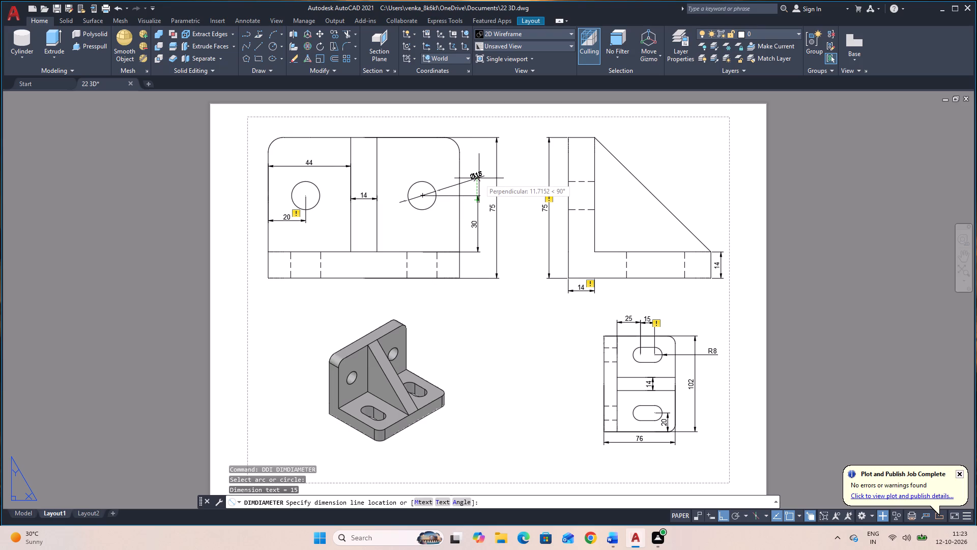
{"action": "left_click", "coordinate": [483, 176]}
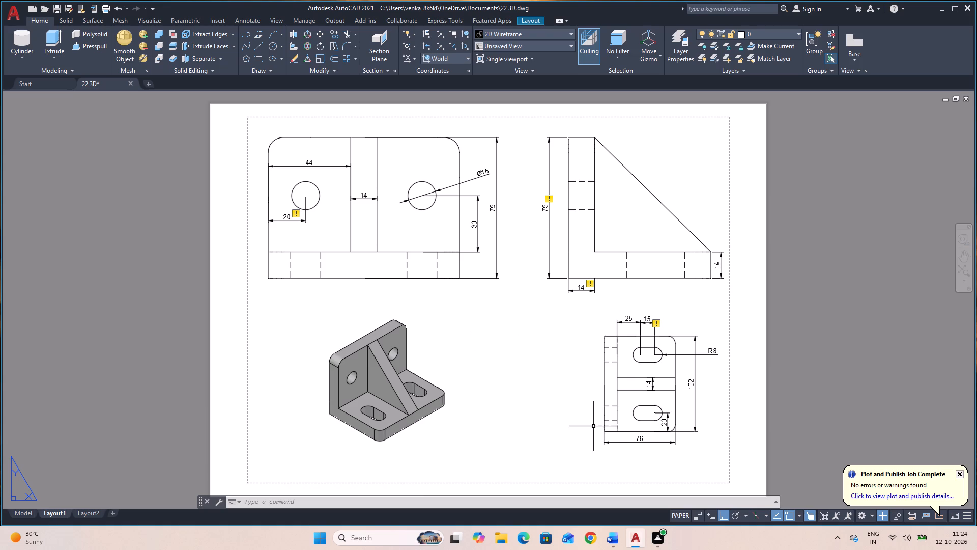
Set up a plot of Layout1 with the DWG To PDF.pc3 plotter and the monochrome.ctb plot style table.
{"action": "key", "text": "ctrl+p"}
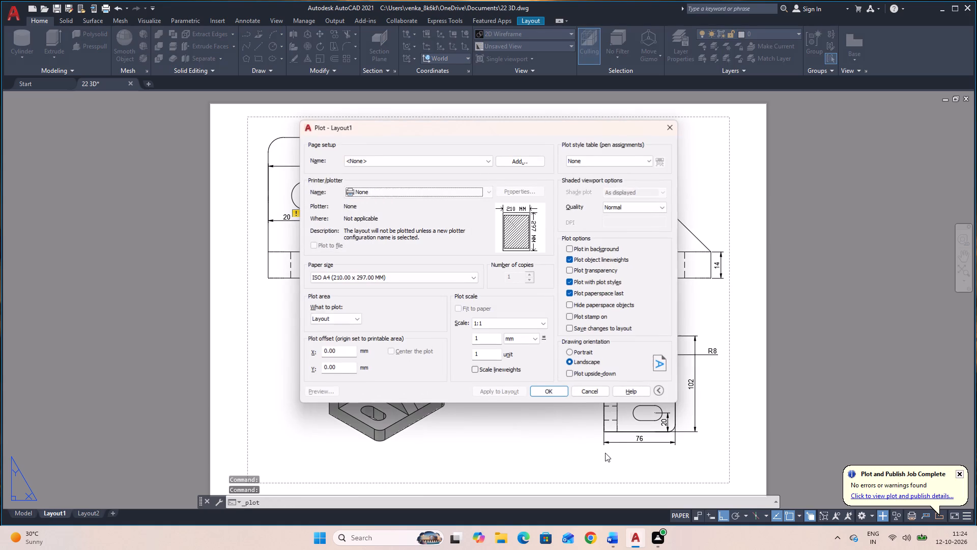
{"action": "left_click", "coordinate": [475, 191]}
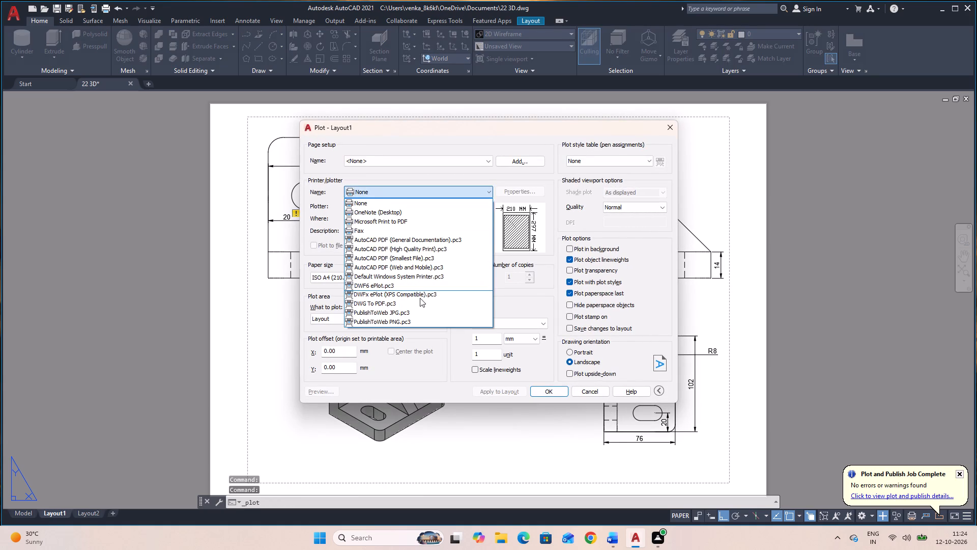
{"action": "left_click", "coordinate": [418, 301]}
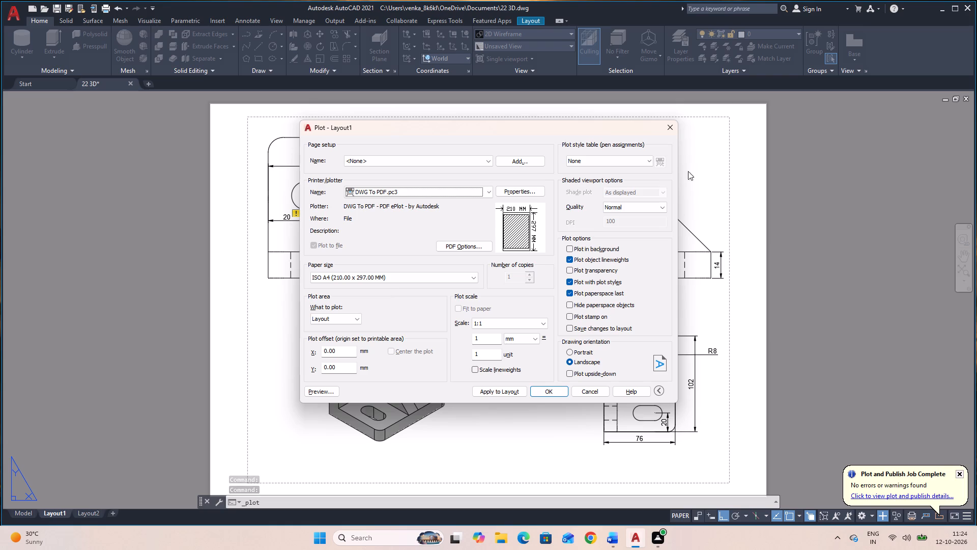
{"action": "left_click", "coordinate": [649, 159]}
{"action": "left_click", "coordinate": [617, 211]}
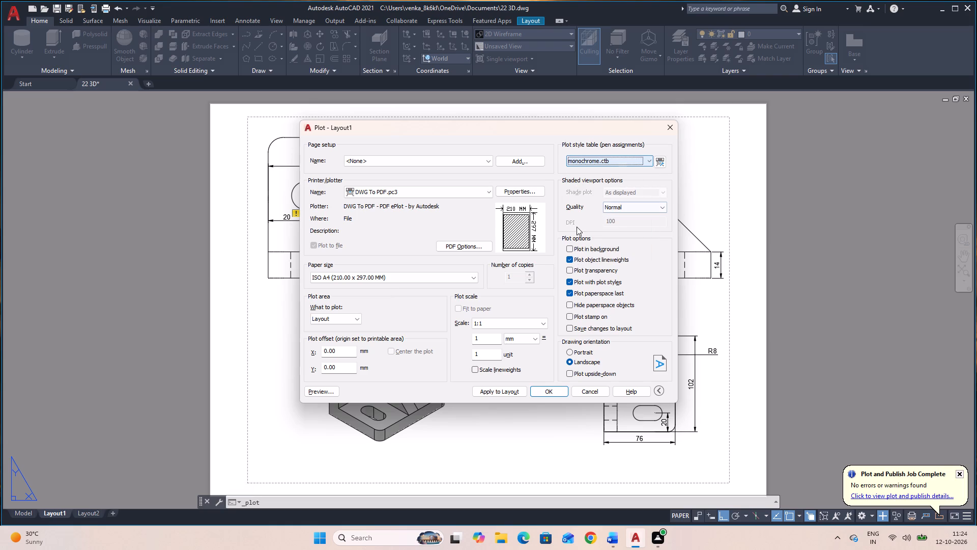
Define the plot area as a window just outside the dashed printable border and centre the plot.
{"action": "left_click", "coordinate": [353, 321]}
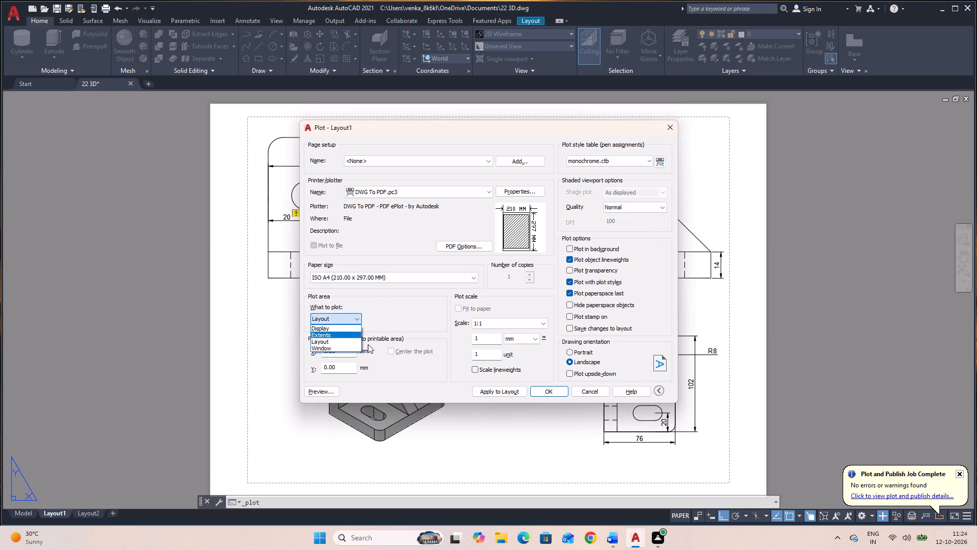
{"action": "left_click", "coordinate": [332, 347]}
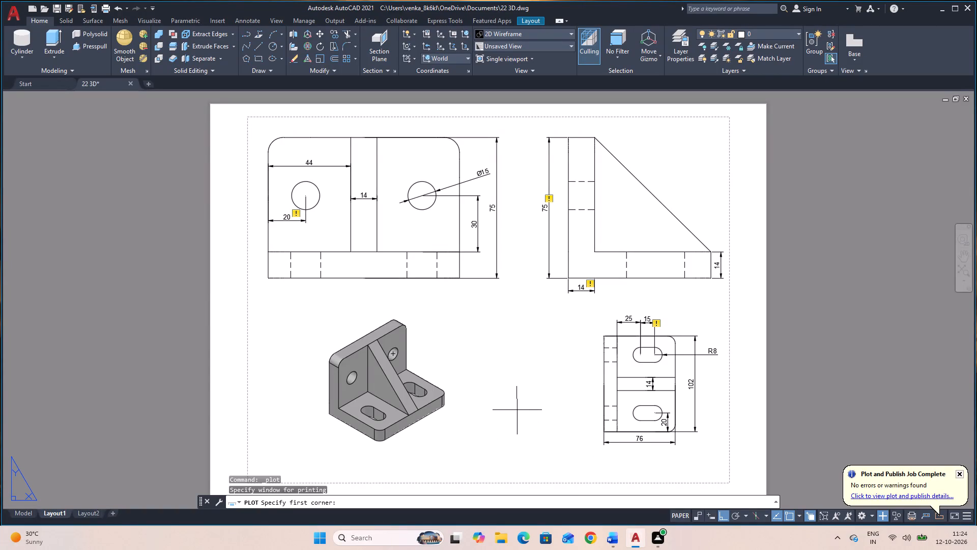
{"action": "left_click", "coordinate": [245, 113]}
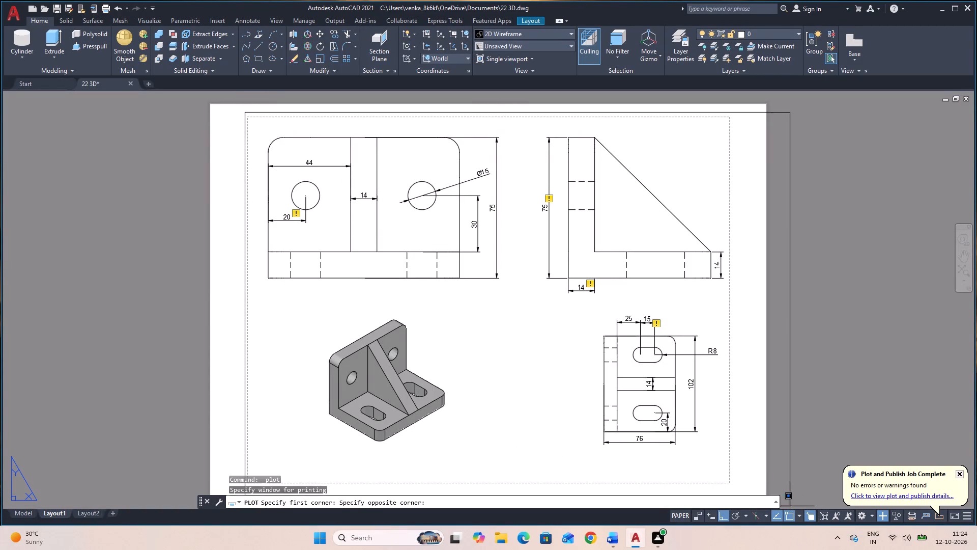
{"action": "left_click", "coordinate": [733, 486]}
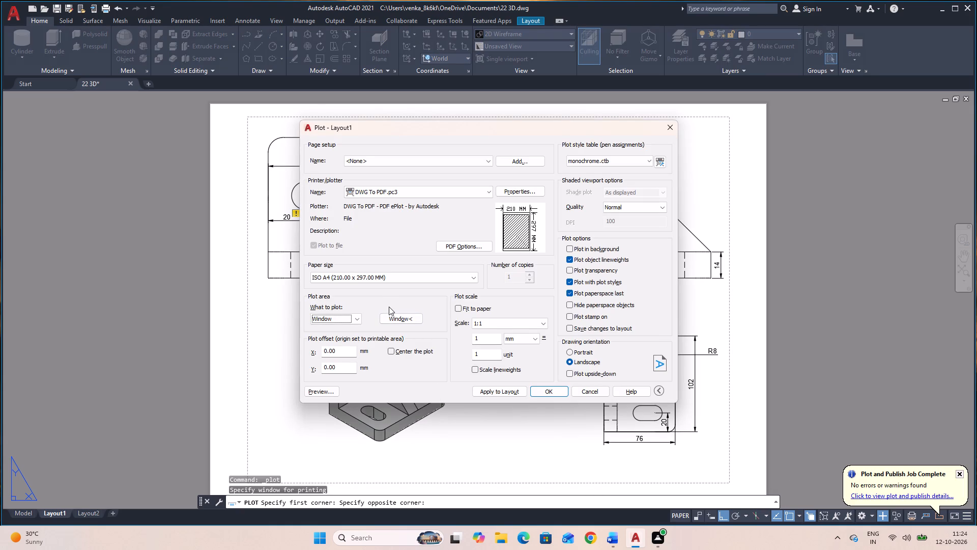
{"action": "left_click", "coordinate": [409, 348]}
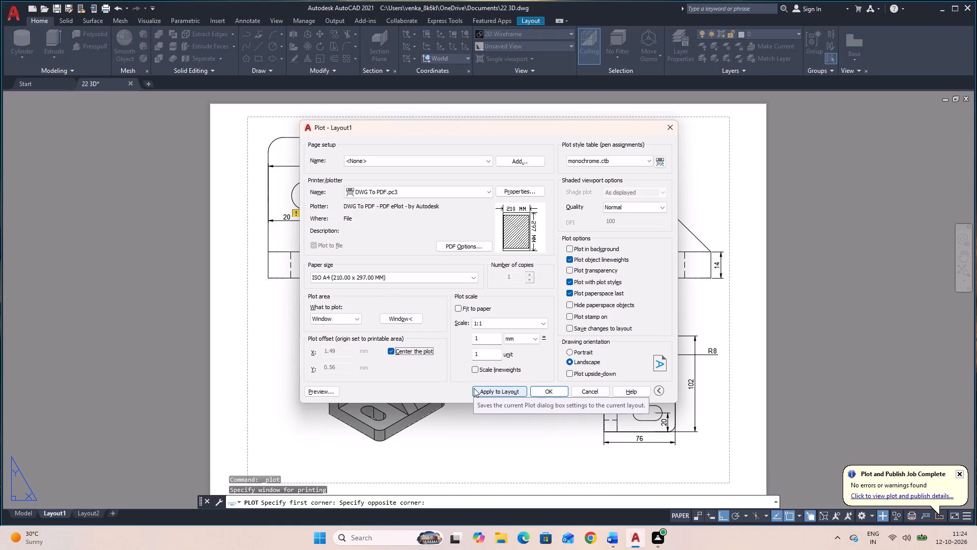
Preview the plot to check the sheet, and return to the plot settings.
{"action": "left_click", "coordinate": [331, 392]}
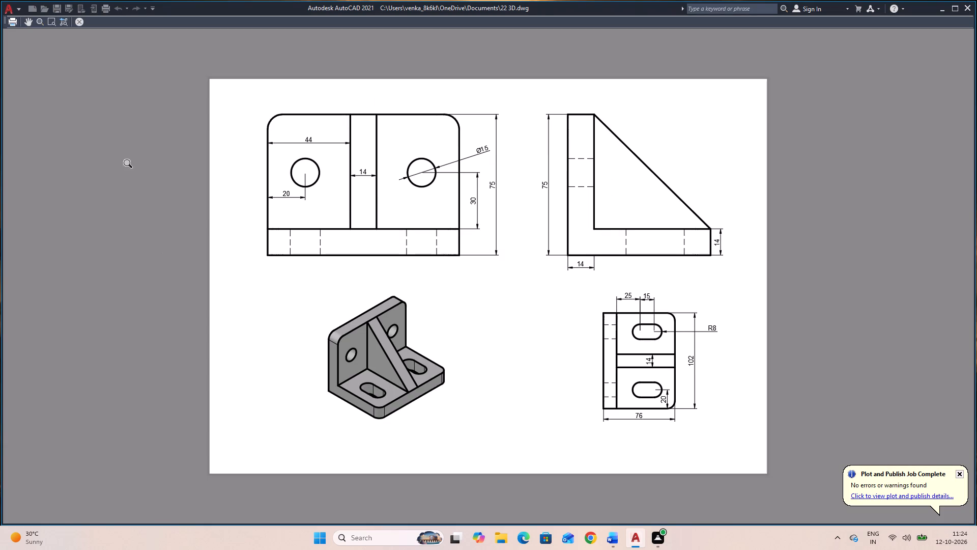
{"action": "left_click", "coordinate": [79, 16]}
{"action": "left_click", "coordinate": [76, 20]}
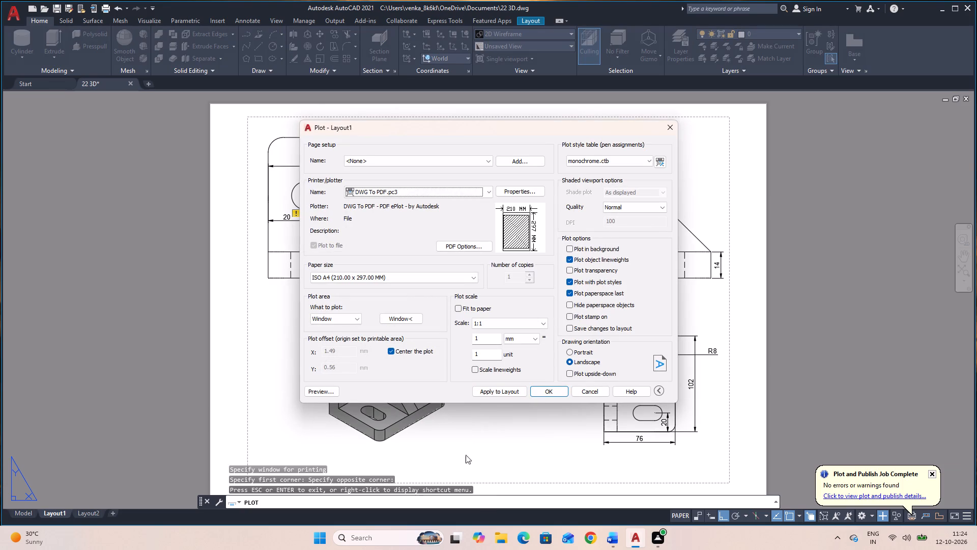
Plot the layout to a PDF file named 22 3D in the Documents folder, and close the opened PDF.
{"action": "left_click", "coordinate": [543, 392]}
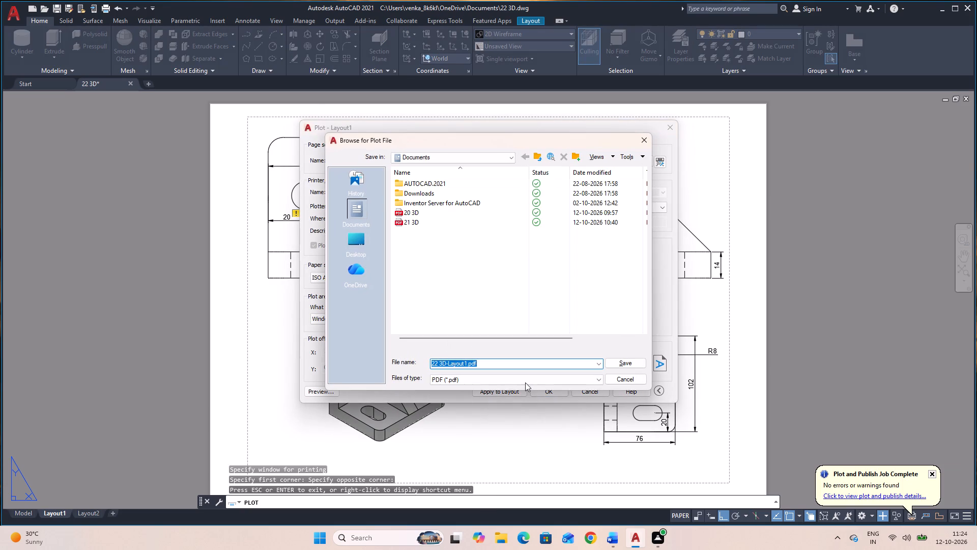
{"action": "left_click", "coordinate": [513, 365]}
{"action": "key", "text": "BackSpace"}
{"action": "key", "text": "BackSpace"}
{"action": "key", "text": "BackSpace"}
{"action": "key", "text": "BackSpace"}
{"action": "key", "text": "BackSpace"}
{"action": "key", "text": "BackSpace"}
{"action": "key", "text": "BackSpace"}
{"action": "key", "text": "BackSpace"}
{"action": "key", "text": "BackSpace"}
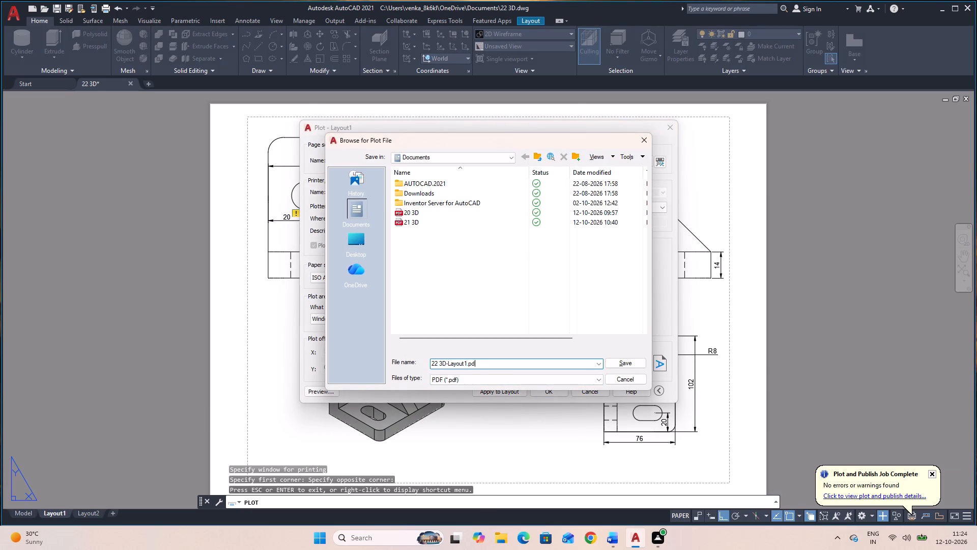
{"action": "key", "text": "BackSpace"}
{"action": "key", "text": "BackSpace"}
{"action": "key", "text": "BackSpace"}
{"action": "left_click", "coordinate": [634, 363]}
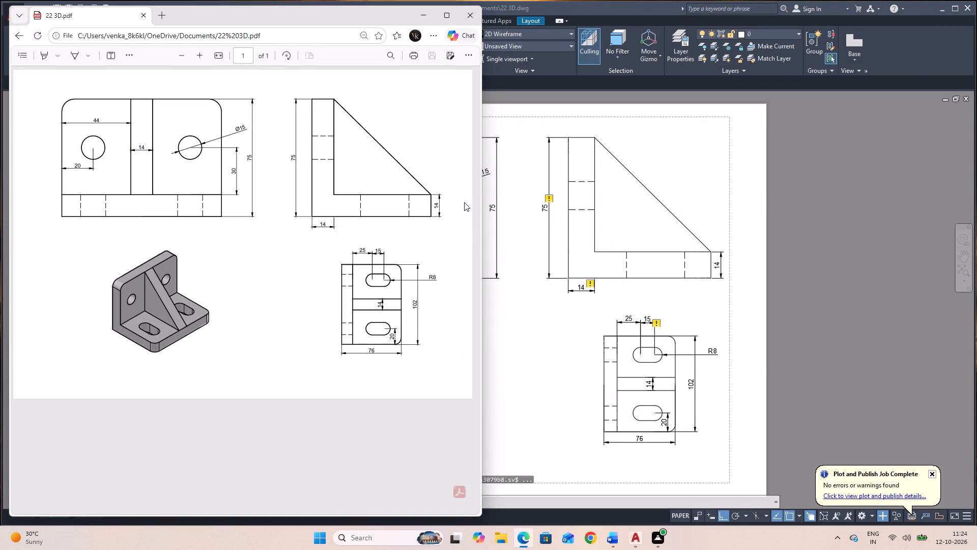
{"action": "left_click", "coordinate": [471, 14]}
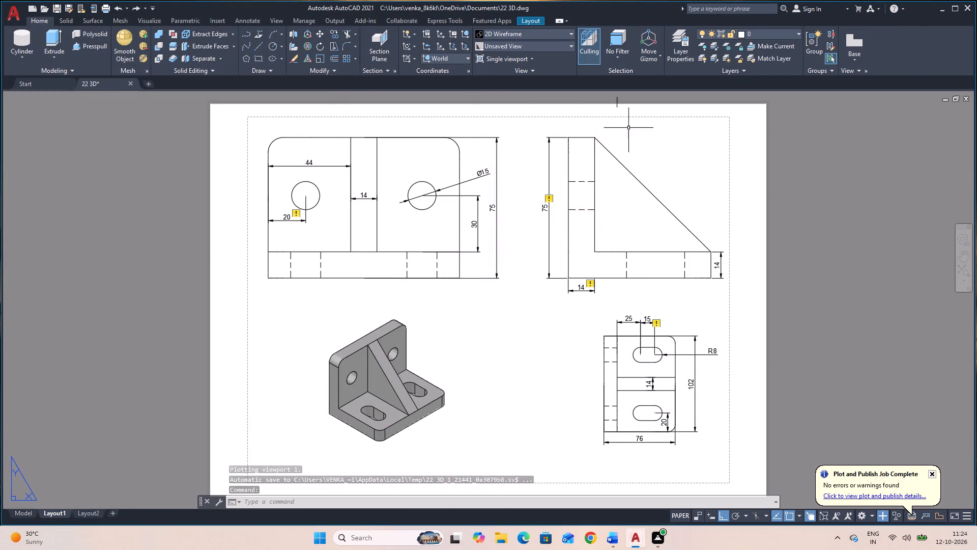